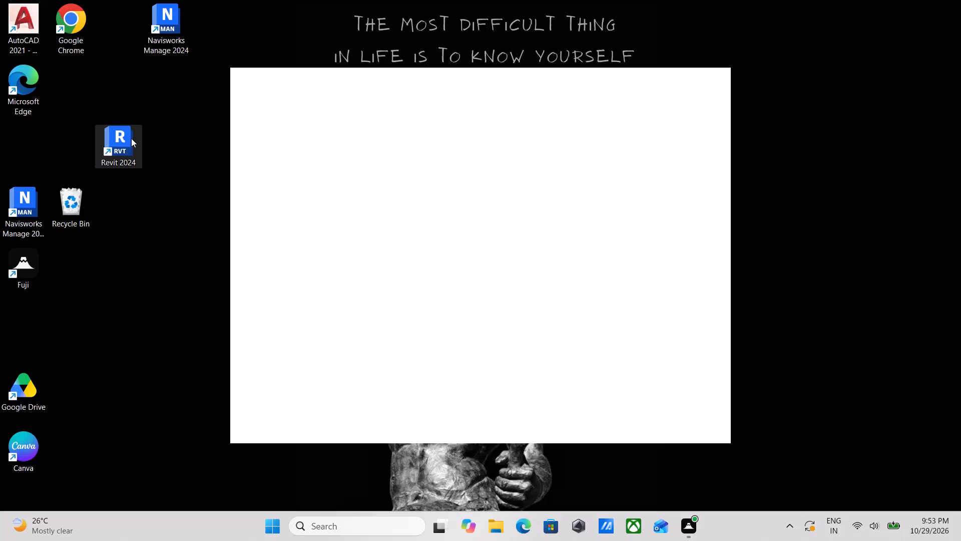
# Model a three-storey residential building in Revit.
# Launch Revit 2024 from the desktop.
pyautogui.doubleClick(120, 137)
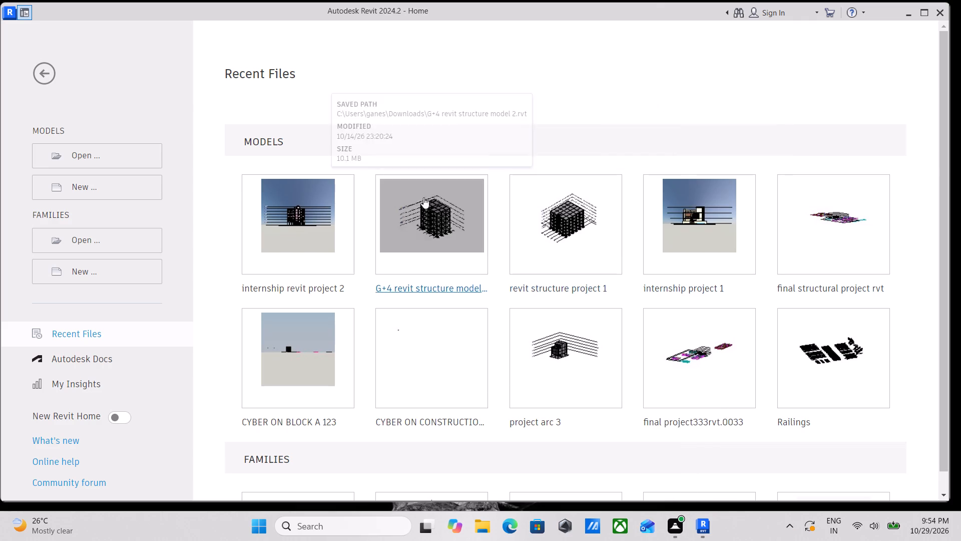
# Create a new project using the "default" template file.
pyautogui.scroll(-3, 308, 303)
pyautogui.scroll(-4, 216, 231)
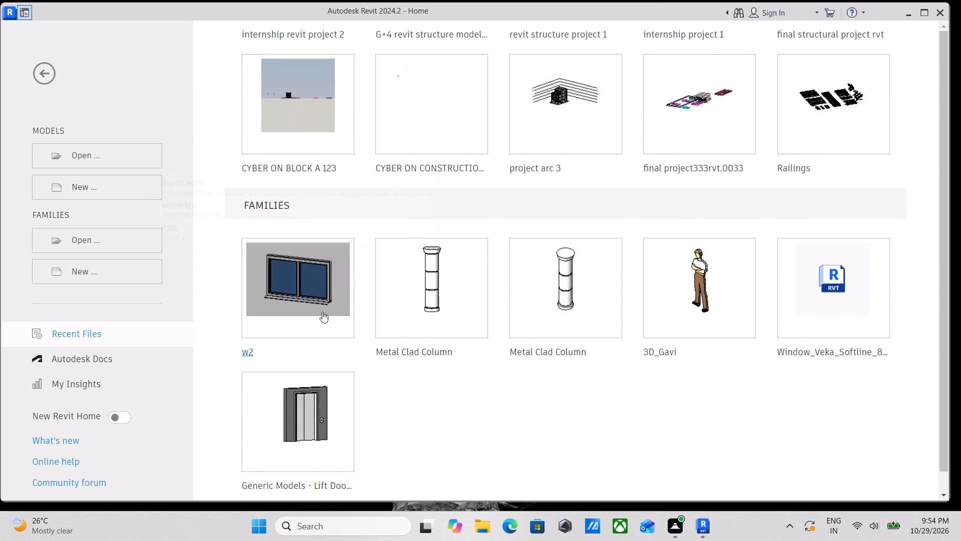
pyautogui.scroll(4, 439, 359)
pyautogui.click(74, 192)
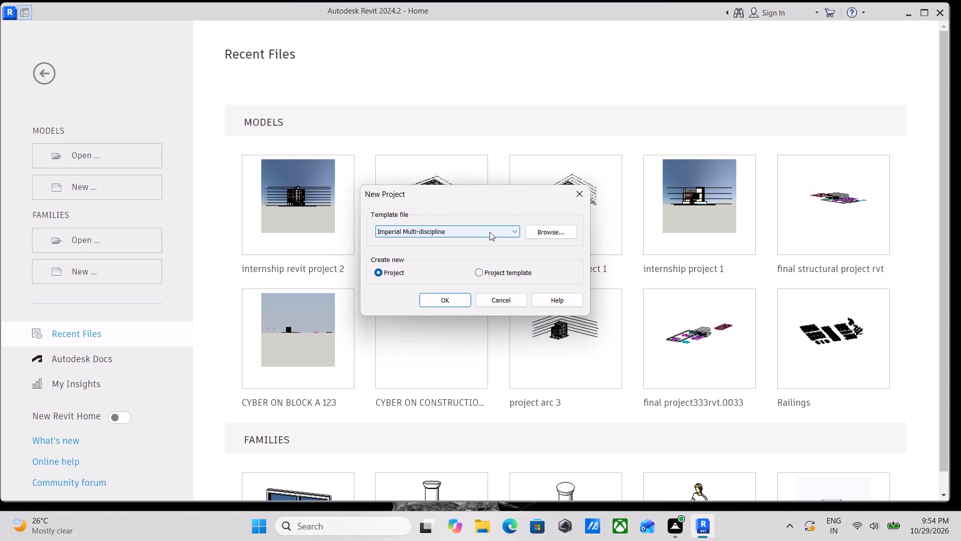
pyautogui.click(490, 232)
pyautogui.click(436, 264)
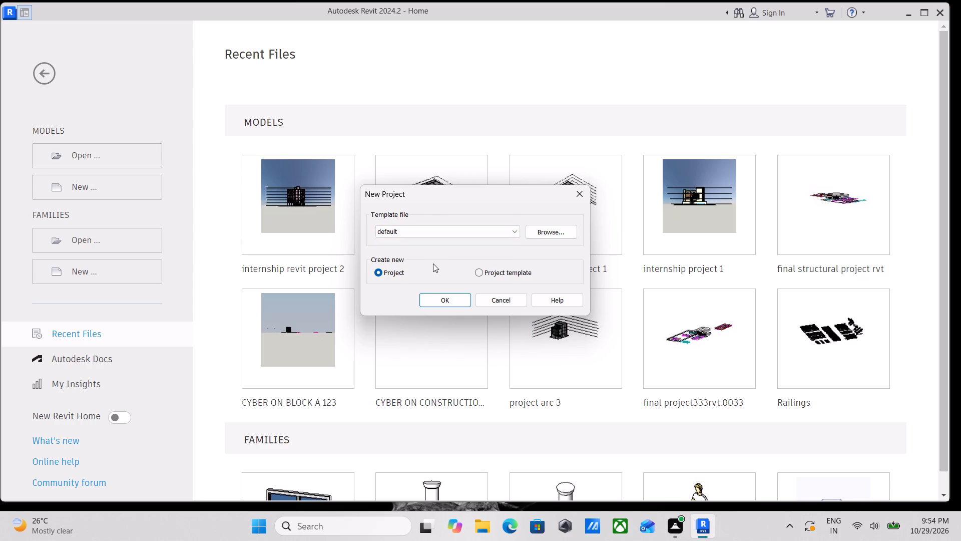
pyautogui.click(439, 297)
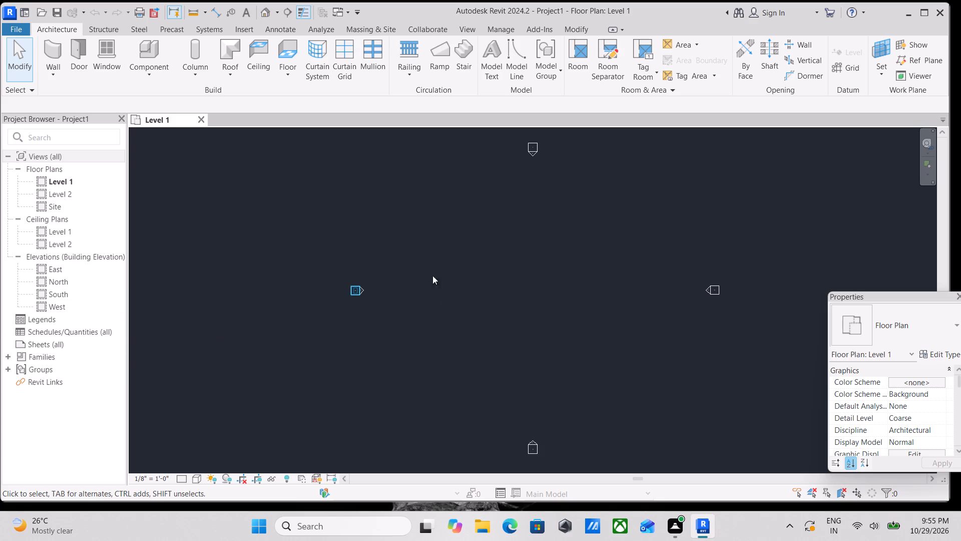
# Open the North building elevation view.
pyautogui.scroll(-3, 575, 271)
pyautogui.moveTo(577, 272); pyautogui.dragTo(366, 332, button='middle')
pyautogui.scroll(2, 160, 250)
pyautogui.moveTo(250, 244); pyautogui.dragTo(362, 243, button='middle')
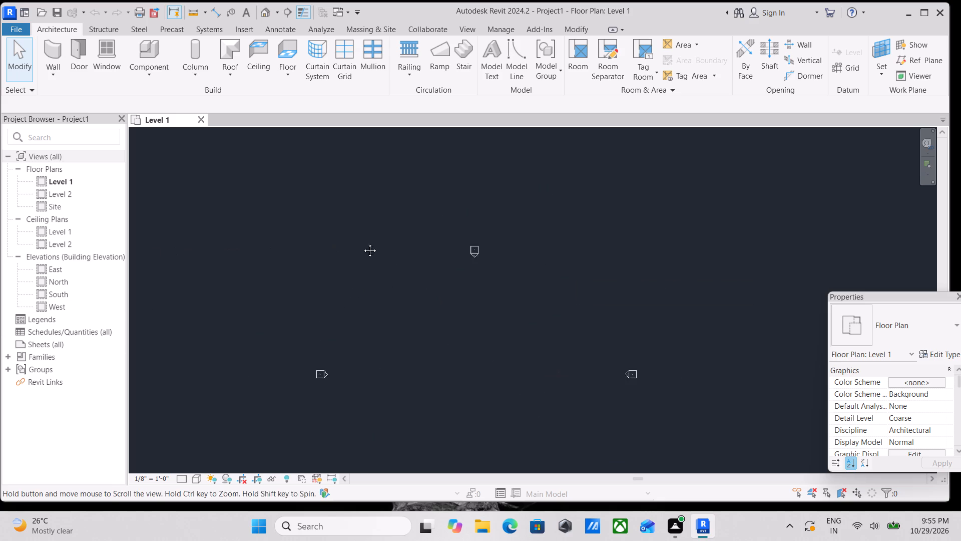
pyautogui.moveTo(362, 243); pyautogui.dragTo(396, 243, button='middle')
pyautogui.scroll(1, 388, 243)
pyautogui.doubleClick(52, 285)
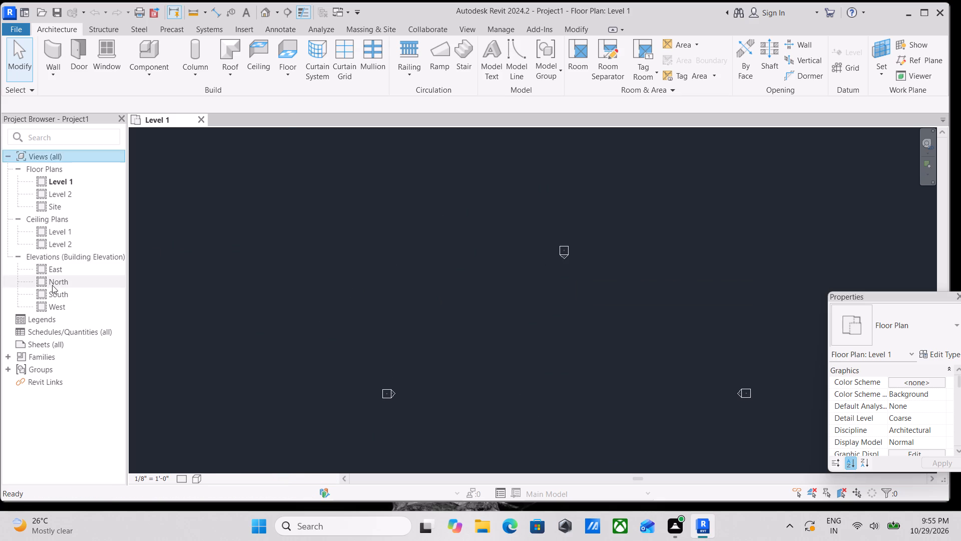
# Add a new level 1' 0" above Level 1 by picking the Level 1 line with a 1' offset.
pyautogui.scroll(-3, 685, 427)
pyautogui.moveTo(674, 407); pyautogui.dragTo(520, 382, button='middle')
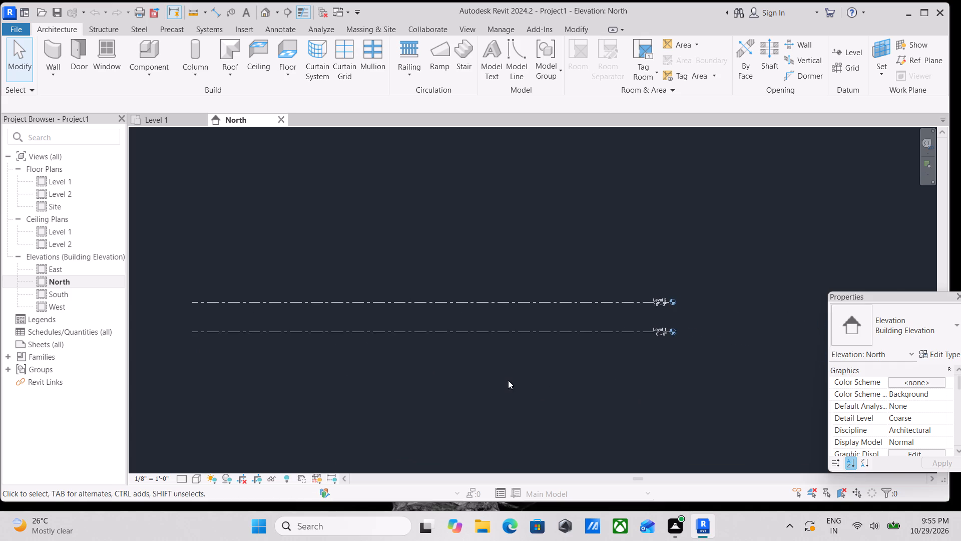
pyautogui.scroll(6, 576, 345)
pyautogui.moveTo(519, 304); pyautogui.dragTo(584, 391, button='middle')
pyautogui.scroll(1, 584, 391)
pyautogui.scroll(-1, 513, 355)
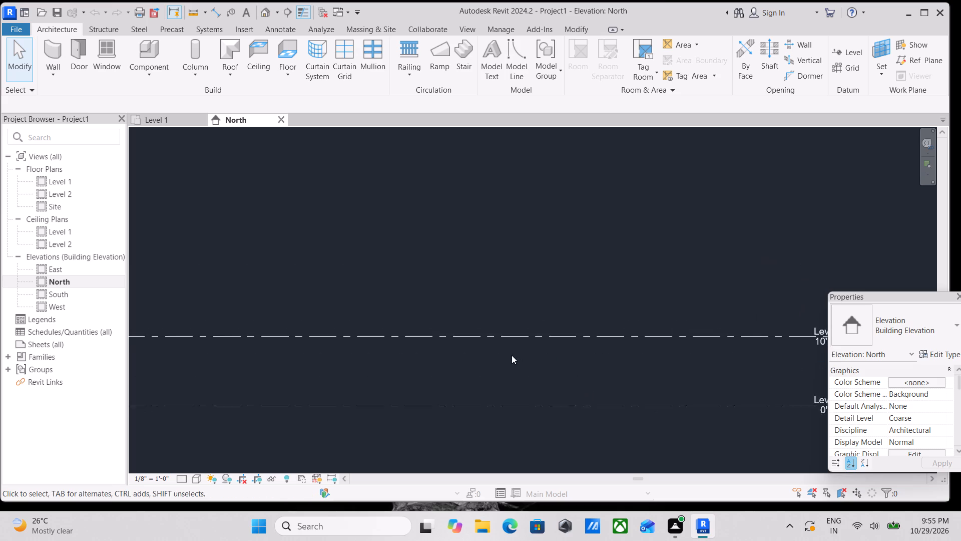
pyautogui.scroll(-2, 512, 355)
pyautogui.moveTo(514, 349); pyautogui.dragTo(572, 314, button='middle')
pyautogui.scroll(-2, 602, 311)
pyautogui.moveTo(602, 311); pyautogui.dragTo(592, 328, button='middle')
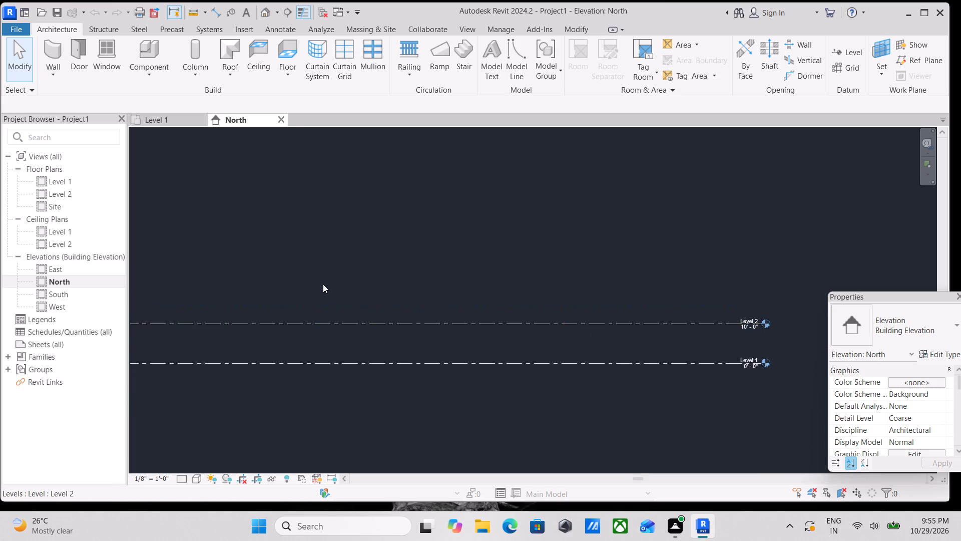
pyautogui.write('ll')
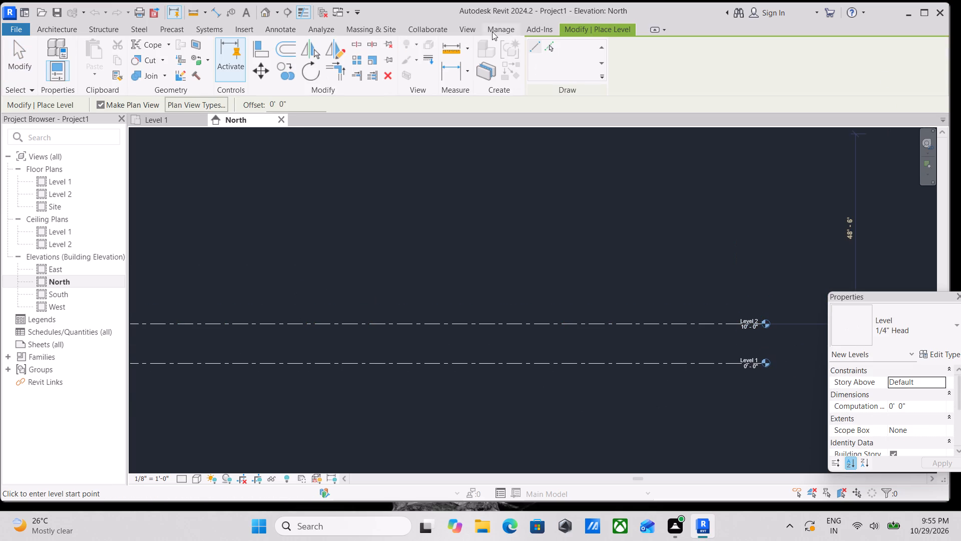
pyautogui.click(550, 41)
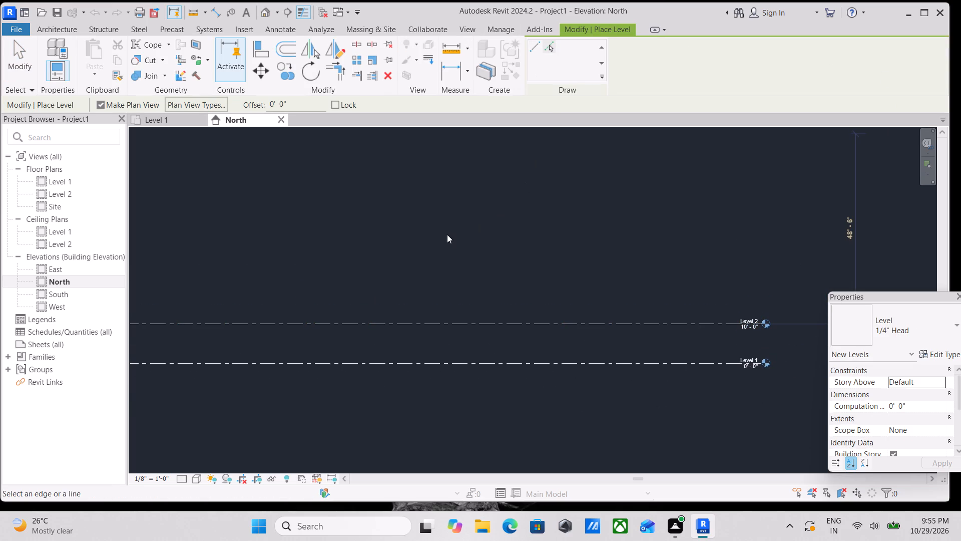
pyautogui.scroll(-1, 447, 234)
pyautogui.moveTo(304, 106); pyautogui.dragTo(245, 106)
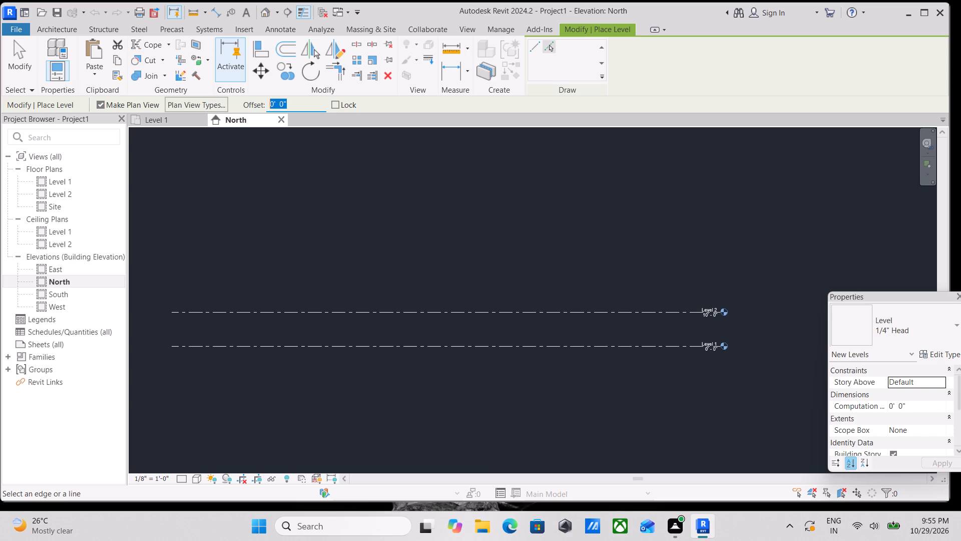
pyautogui.moveTo(245, 106); pyautogui.dragTo(233, 107)
pyautogui.press('1')
pyautogui.press("'")
pyautogui.press('Return')
pyautogui.scroll(2, 493, 343)
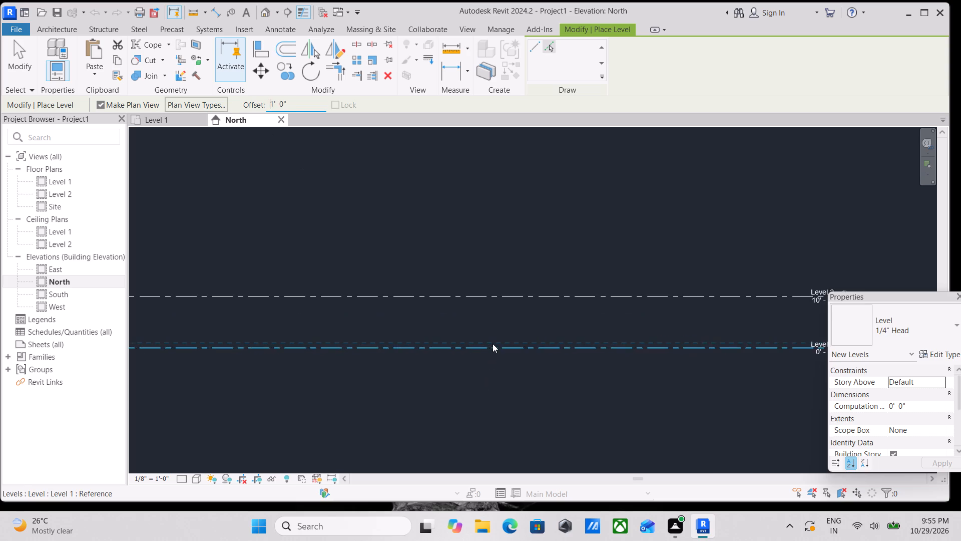
pyautogui.scroll(6, 493, 344)
pyautogui.click(497, 346)
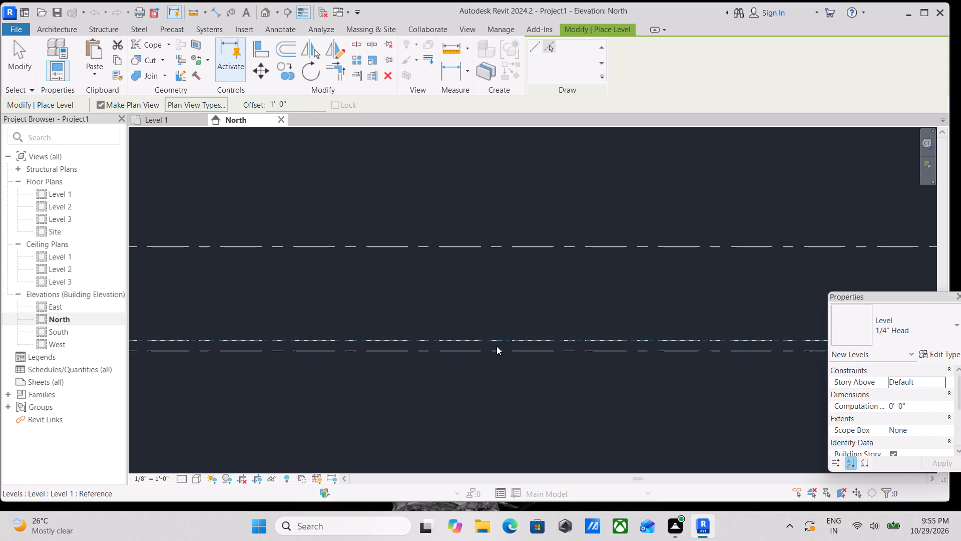
pyautogui.scroll(-3, 525, 316)
pyautogui.moveTo(515, 316); pyautogui.dragTo(328, 313, button='middle')
pyautogui.press('Escape')
pyautogui.press('Escape')
pyautogui.scroll(2, 687, 380)
pyautogui.press('Escape')
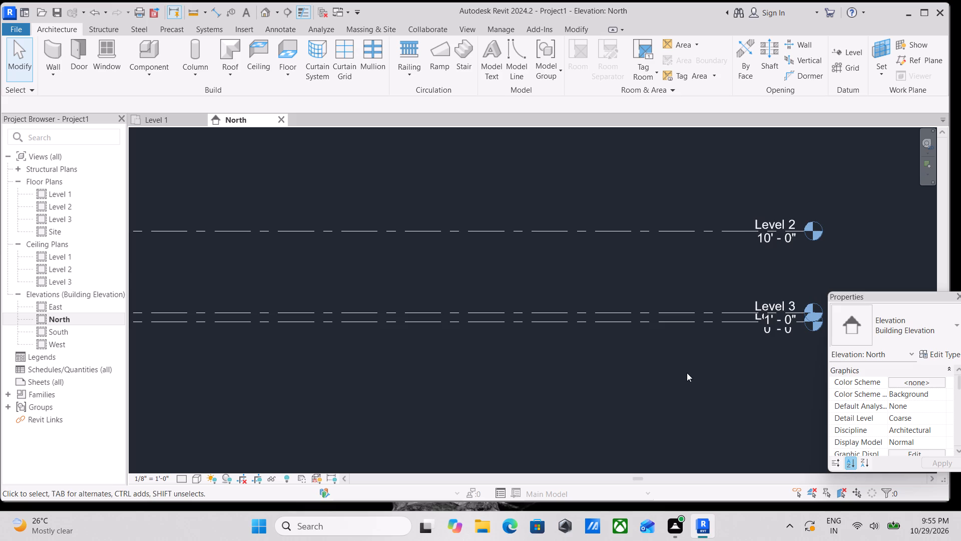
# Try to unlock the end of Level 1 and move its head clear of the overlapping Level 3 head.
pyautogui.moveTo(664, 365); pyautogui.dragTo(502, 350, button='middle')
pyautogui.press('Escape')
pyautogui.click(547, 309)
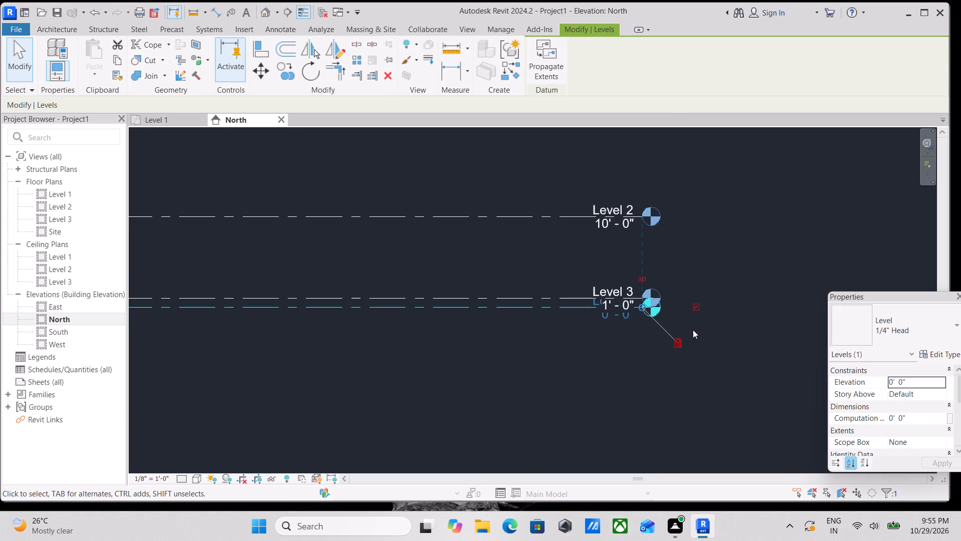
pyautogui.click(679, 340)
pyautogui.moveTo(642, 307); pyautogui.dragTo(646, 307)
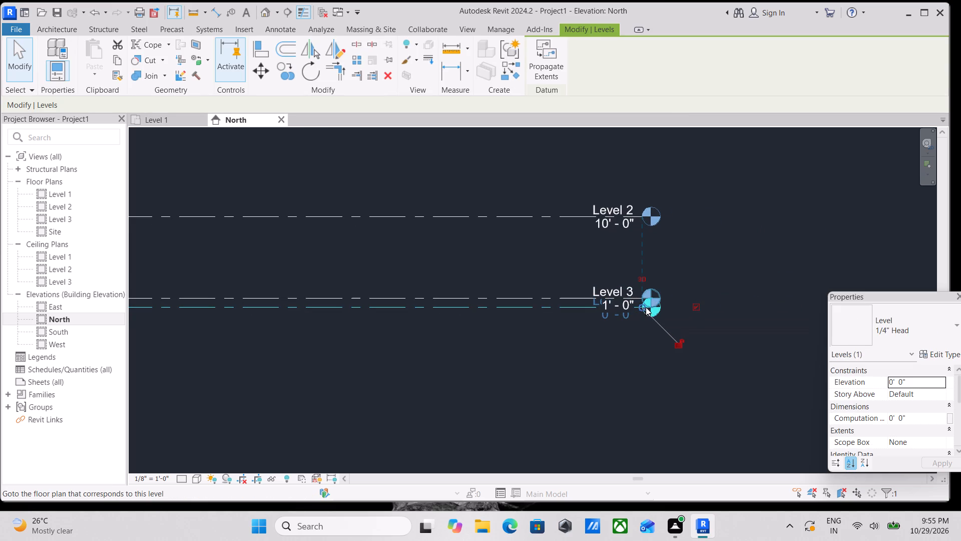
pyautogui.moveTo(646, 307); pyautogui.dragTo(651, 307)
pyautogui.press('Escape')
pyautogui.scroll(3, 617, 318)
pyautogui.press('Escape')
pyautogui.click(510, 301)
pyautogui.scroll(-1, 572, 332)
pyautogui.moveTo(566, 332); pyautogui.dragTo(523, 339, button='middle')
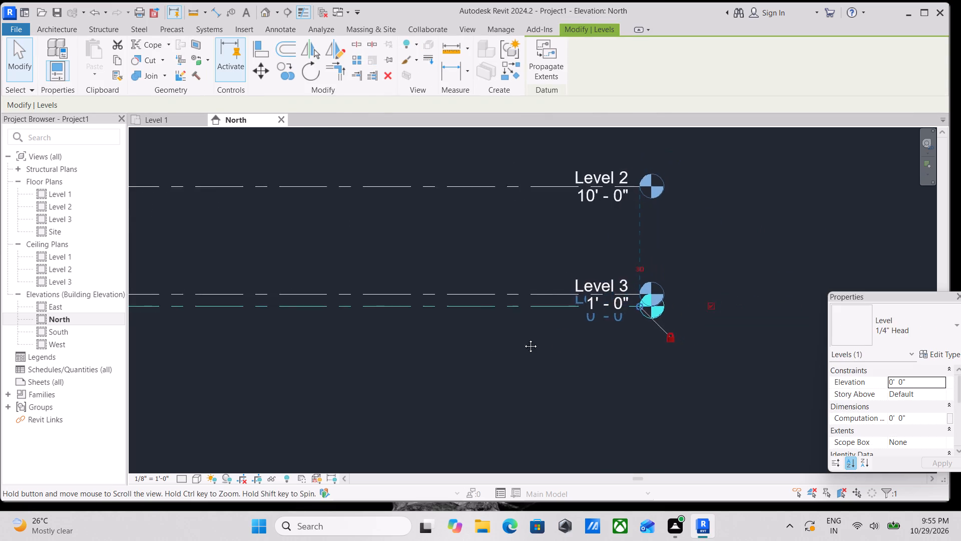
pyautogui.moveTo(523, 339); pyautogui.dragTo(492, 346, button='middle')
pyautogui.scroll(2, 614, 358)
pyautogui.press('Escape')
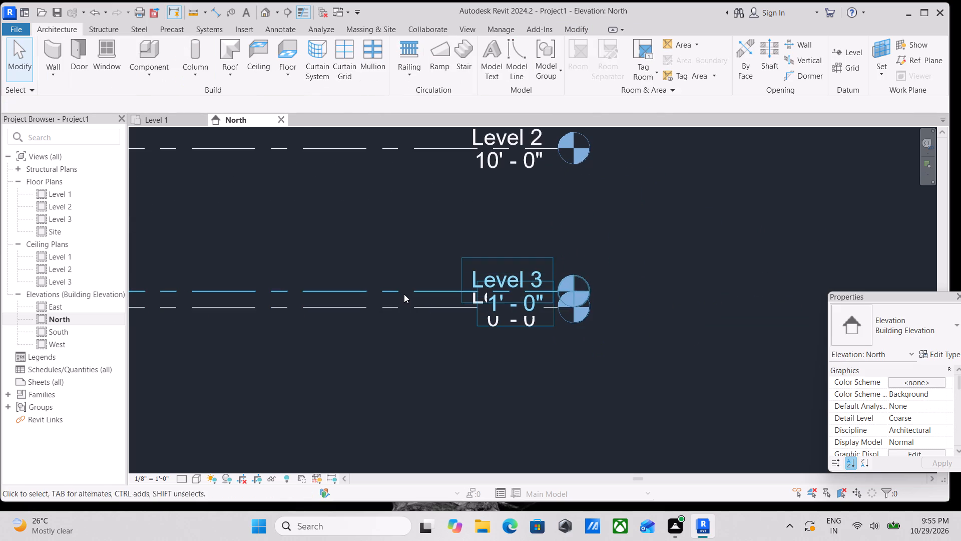
# Extend the head end of Level 3 outward together with the level ends aligned to it.
pyautogui.click(400, 289)
pyautogui.moveTo(557, 291); pyautogui.dragTo(712, 283)
pyautogui.press('Escape')
pyautogui.scroll(-1, 690, 305)
pyautogui.moveTo(683, 304); pyautogui.dragTo(591, 309, button='middle')
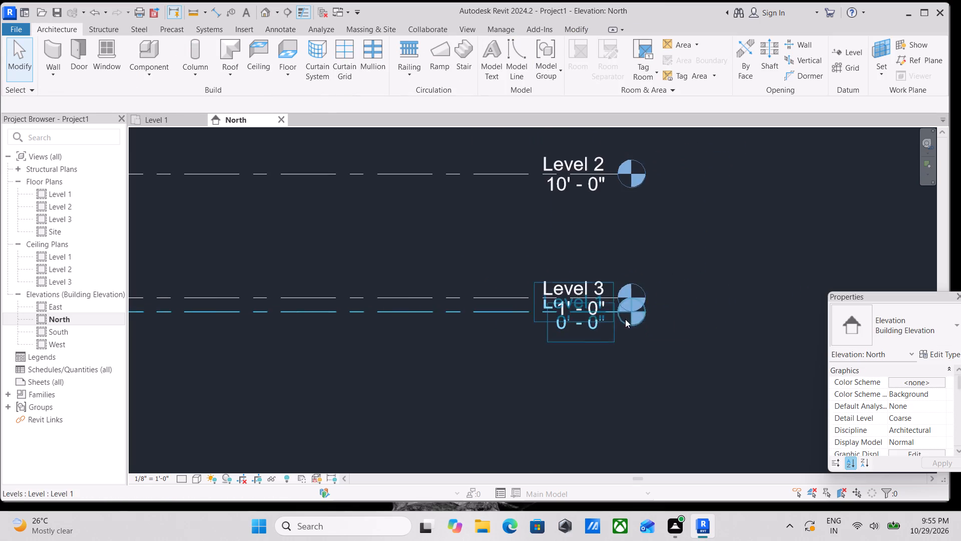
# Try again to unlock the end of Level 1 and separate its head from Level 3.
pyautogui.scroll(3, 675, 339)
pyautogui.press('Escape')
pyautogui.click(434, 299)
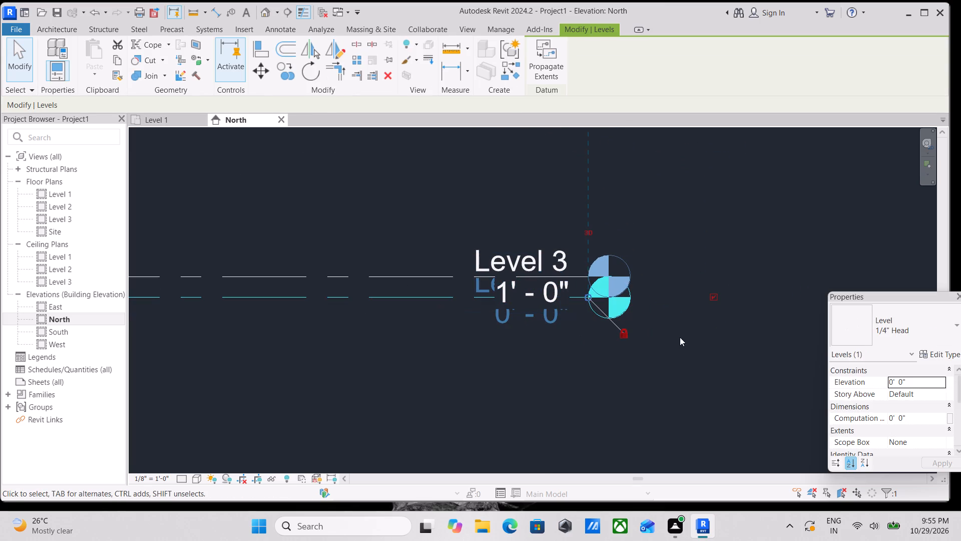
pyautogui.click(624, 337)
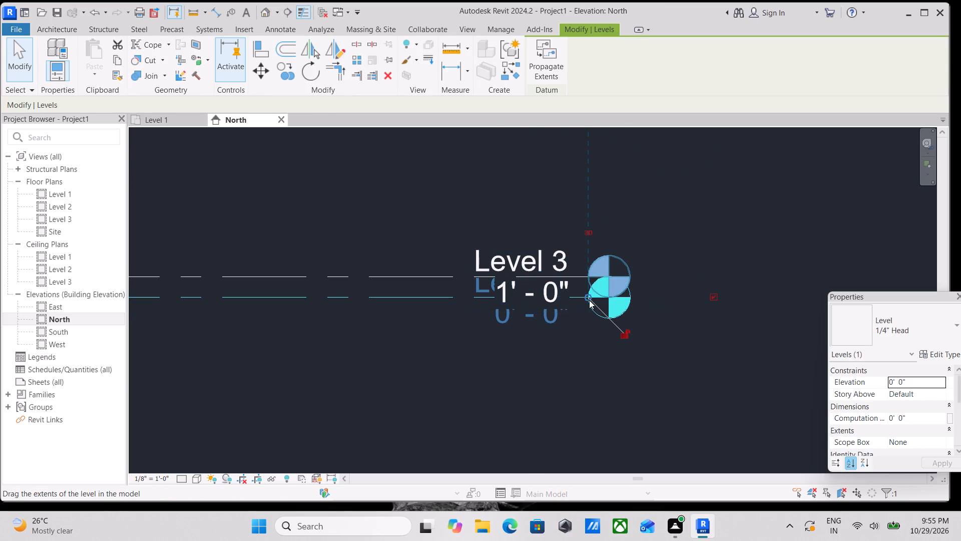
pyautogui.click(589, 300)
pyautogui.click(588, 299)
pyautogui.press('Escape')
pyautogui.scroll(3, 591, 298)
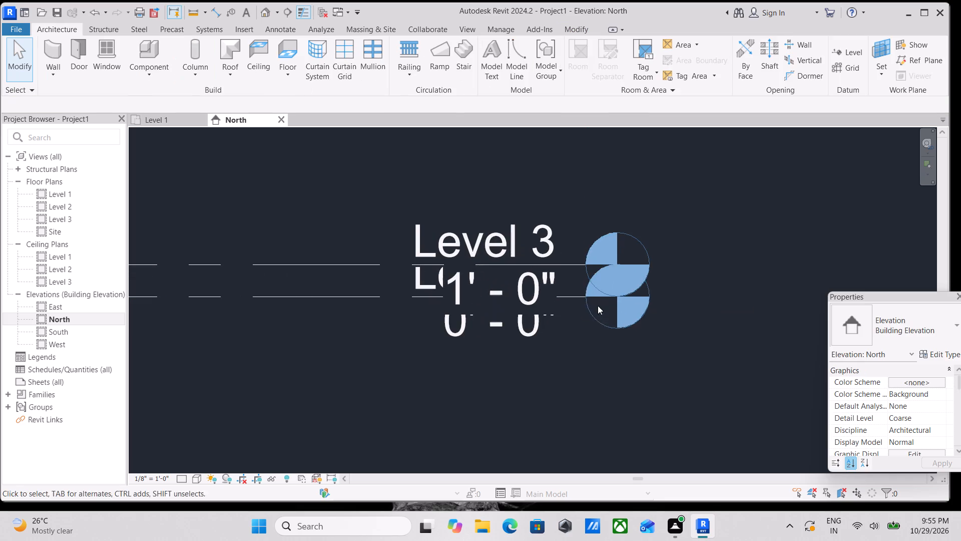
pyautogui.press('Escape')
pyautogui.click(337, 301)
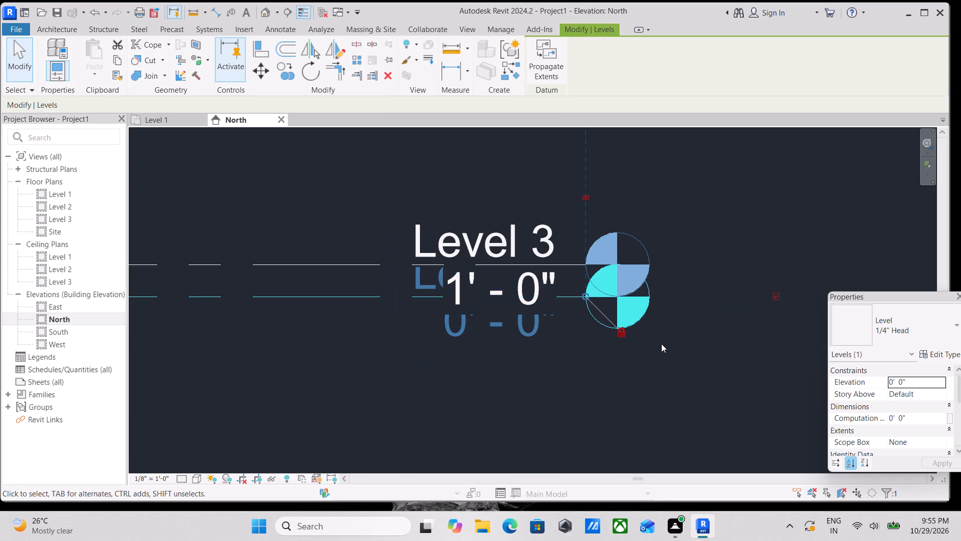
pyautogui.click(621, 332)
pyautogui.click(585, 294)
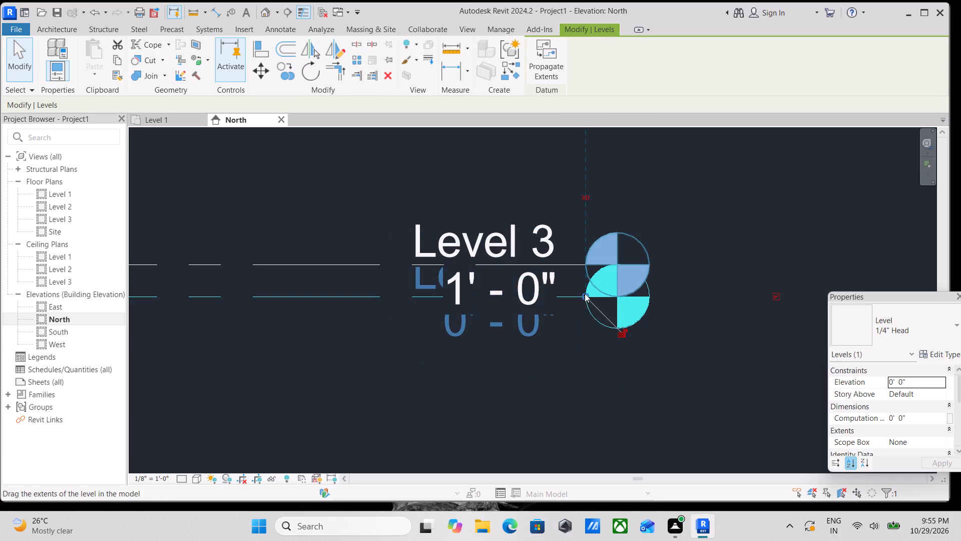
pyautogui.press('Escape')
# Unlock the head end of Level 3 and extend it outward beyond the Level 1 head so their labels no longer overlap.
pyautogui.click(320, 259)
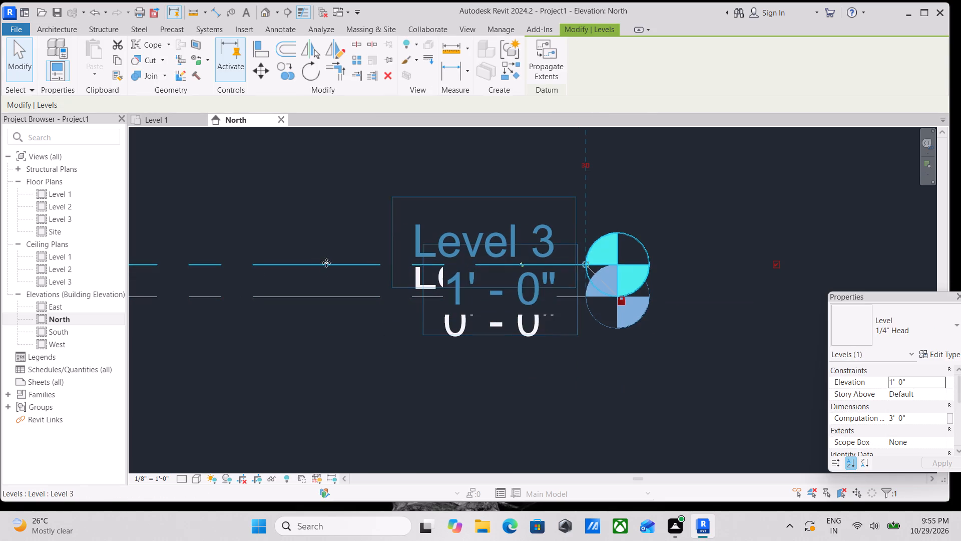
pyautogui.click(624, 296)
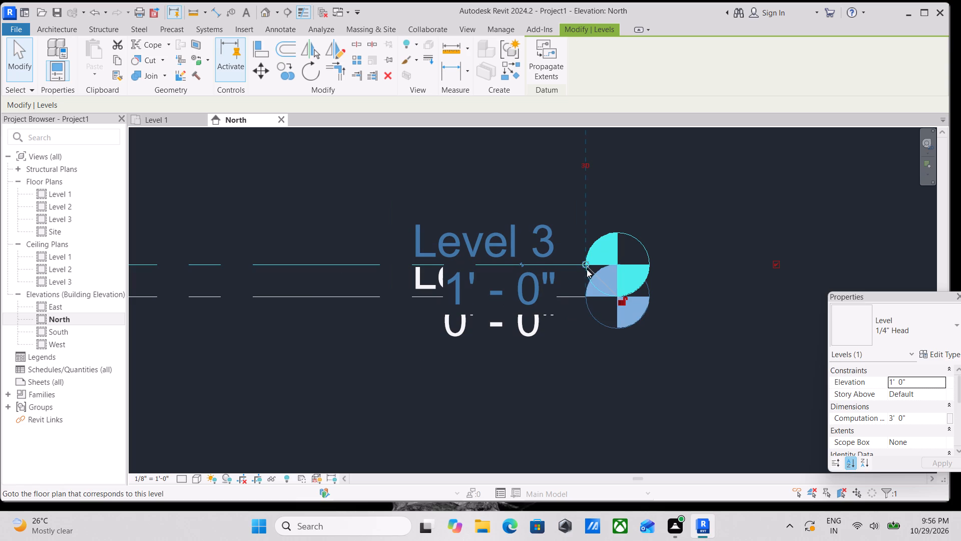
pyautogui.moveTo(583, 264); pyautogui.dragTo(853, 265)
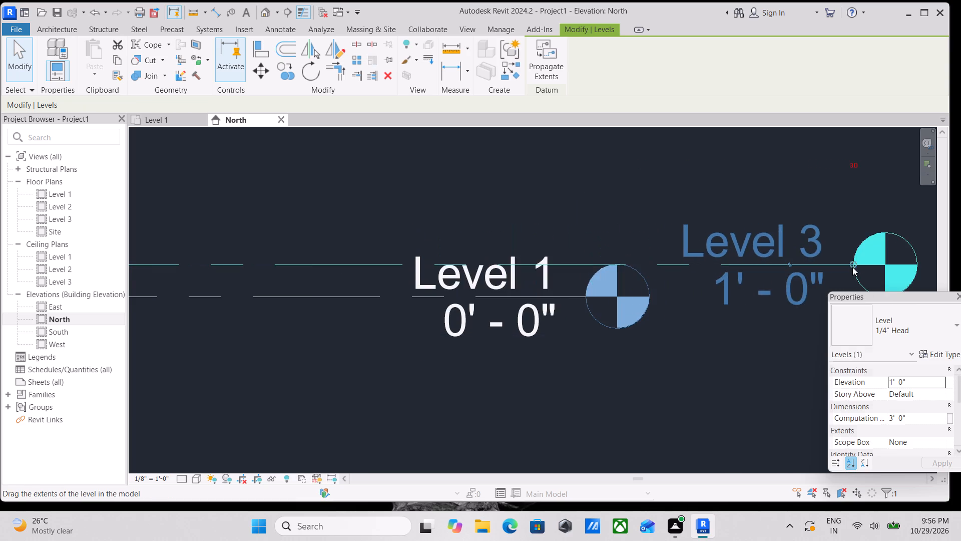
pyautogui.scroll(-1, 848, 268)
pyautogui.moveTo(840, 268); pyautogui.dragTo(573, 293, button='middle')
pyautogui.moveTo(587, 288); pyautogui.dragTo(778, 299)
pyautogui.press('Escape')
pyautogui.scroll(-2, 778, 305)
pyautogui.press('Escape')
pyautogui.scroll(-1, 443, 396)
pyautogui.moveTo(444, 396); pyautogui.dragTo(595, 426, button='middle')
pyautogui.press('Escape')
pyautogui.click(569, 340)
pyautogui.press('Escape')
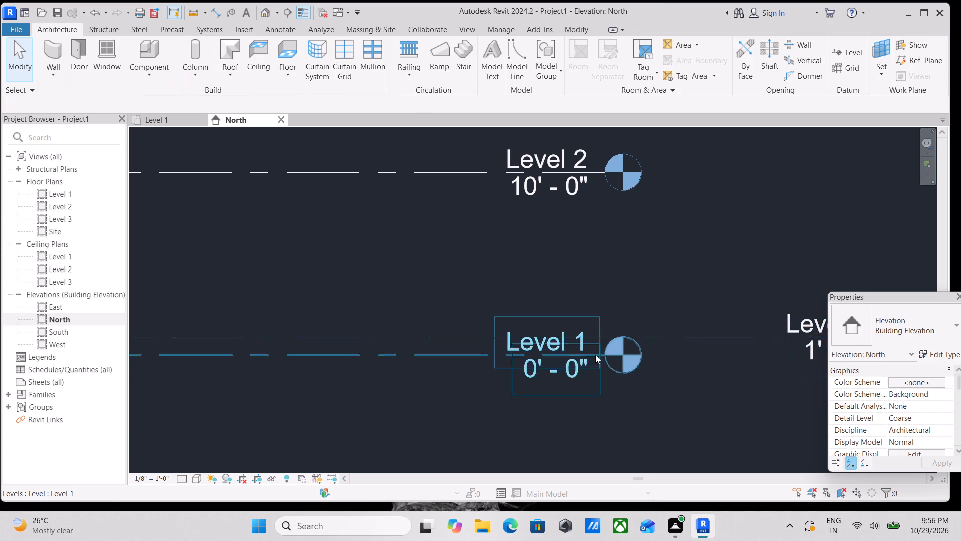
# Rename Level 3 as "ground floor" and rename its corresponding views to match.
pyautogui.moveTo(657, 341); pyautogui.dragTo(464, 364, button='middle')
pyautogui.doubleClick(652, 343)
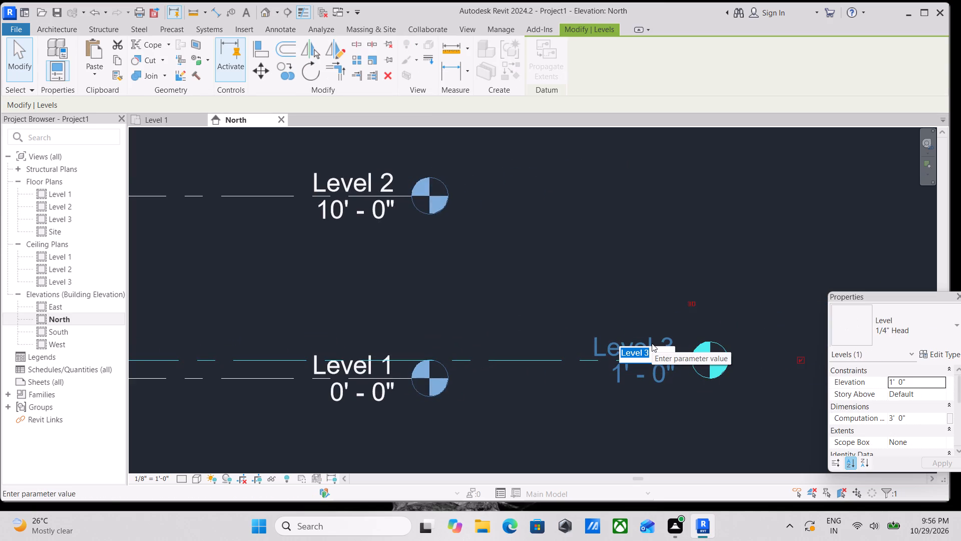
pyautogui.press('BackSpace')
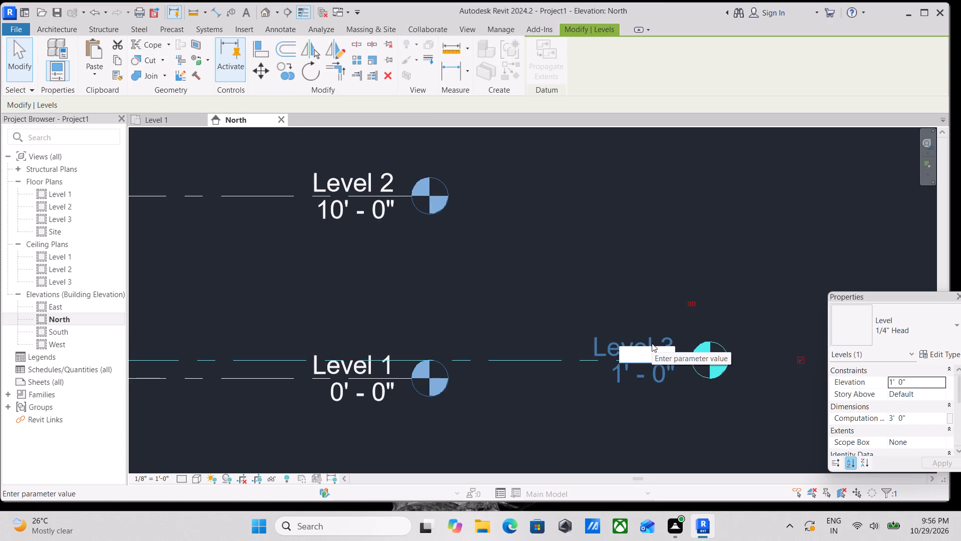
pyautogui.write('gr')
pyautogui.press('BackSpace')
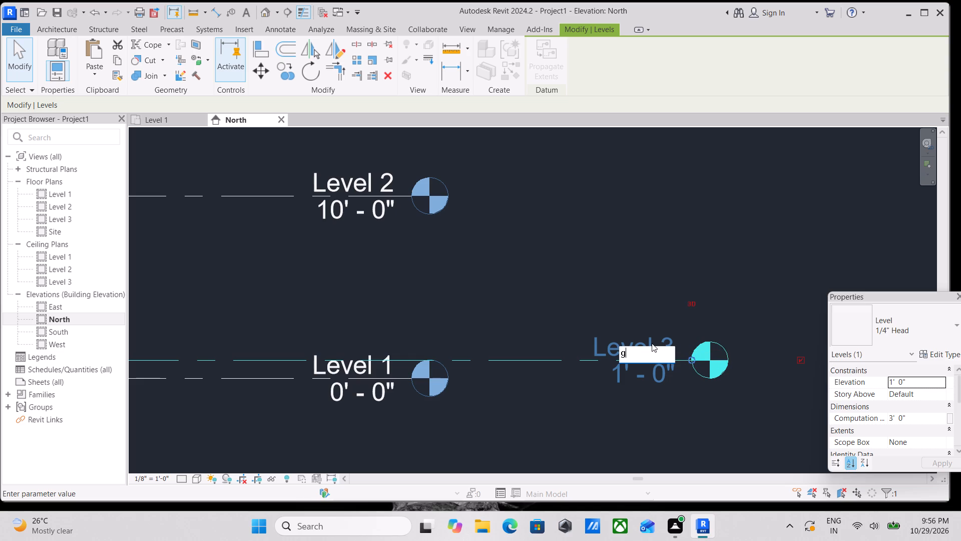
pyautogui.press('BackSpace')
pyautogui.write('grou')
pyautogui.write('nd')
pyautogui.press('space')
pyautogui.write('floor')
pyautogui.press('Return')
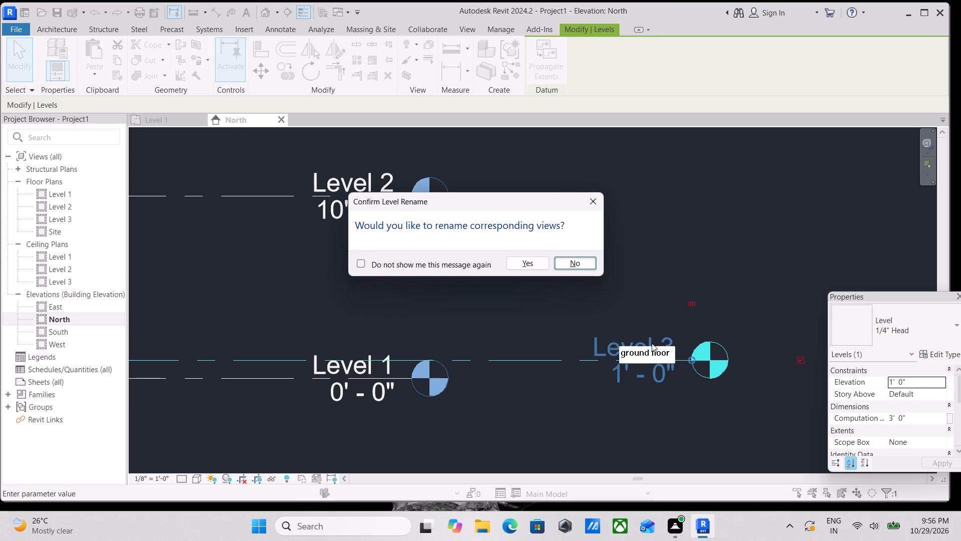
pyautogui.click(539, 264)
pyautogui.scroll(-2, 381, 398)
pyautogui.moveTo(396, 415); pyautogui.dragTo(602, 426, button='middle')
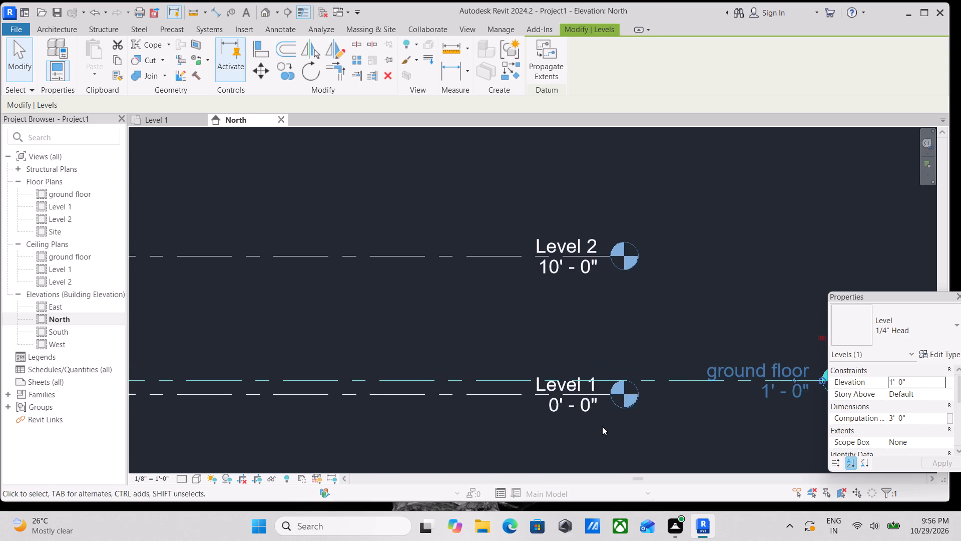
pyautogui.scroll(2, 600, 420)
pyautogui.press('Escape')
pyautogui.moveTo(587, 416); pyautogui.dragTo(542, 407, button='middle')
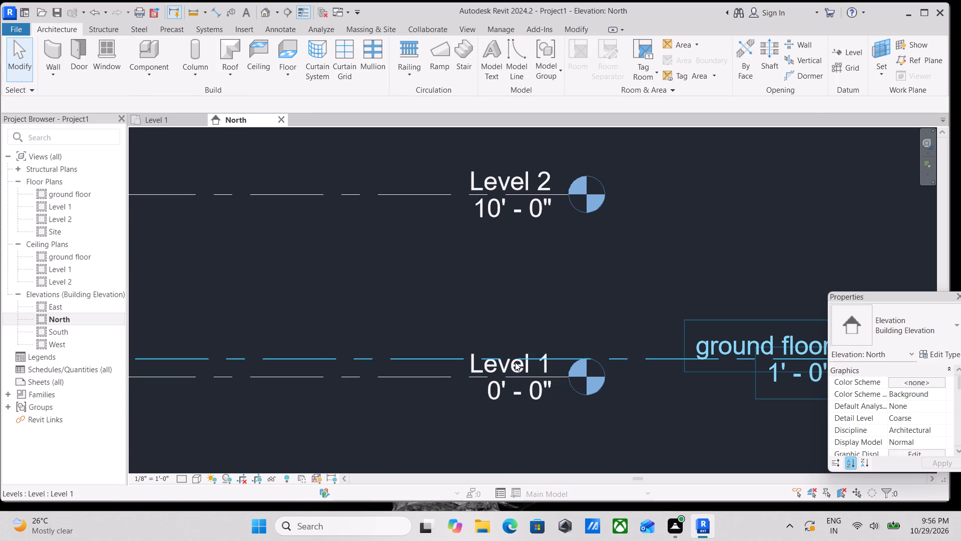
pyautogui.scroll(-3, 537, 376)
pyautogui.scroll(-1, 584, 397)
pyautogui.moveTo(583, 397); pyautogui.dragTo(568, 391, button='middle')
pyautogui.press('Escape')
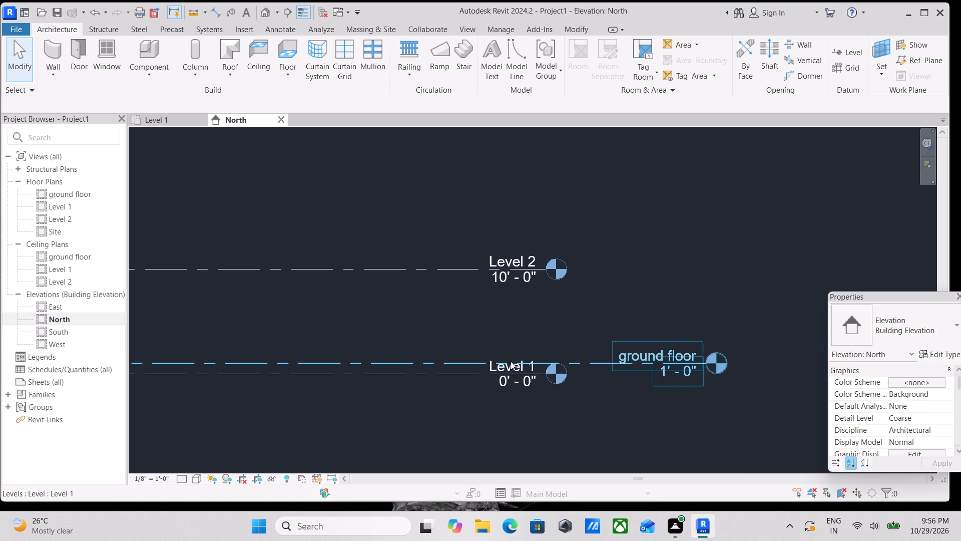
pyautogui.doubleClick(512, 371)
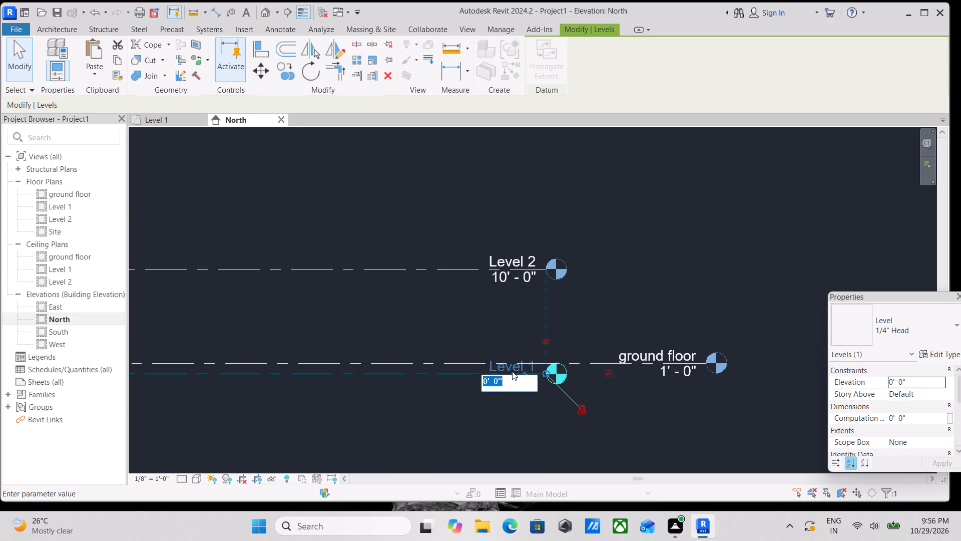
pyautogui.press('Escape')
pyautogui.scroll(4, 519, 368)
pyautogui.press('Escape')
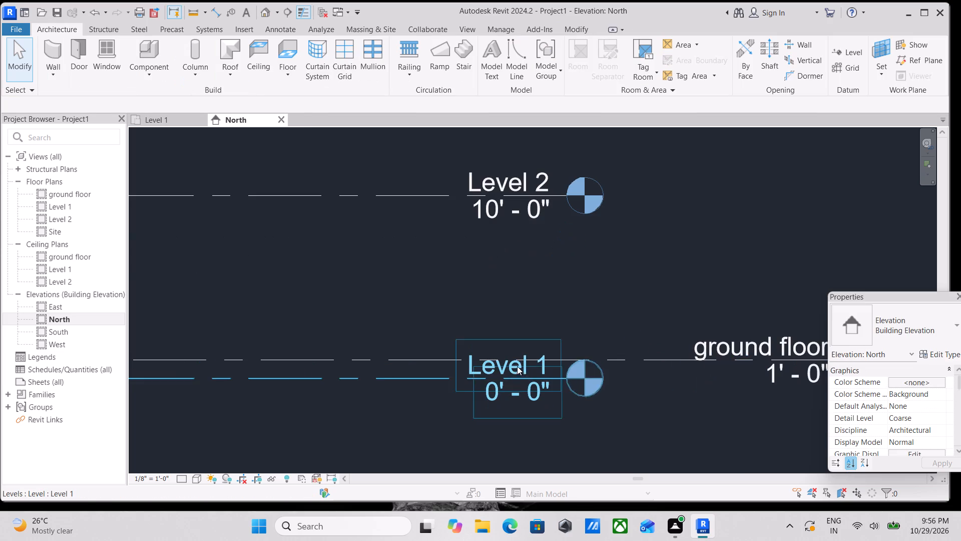
# Rename Level 1 as "GROUND FLOOR" and rename its corresponding views to match.
pyautogui.scroll(-1, 516, 350)
pyautogui.click(516, 353)
pyautogui.click(516, 353)
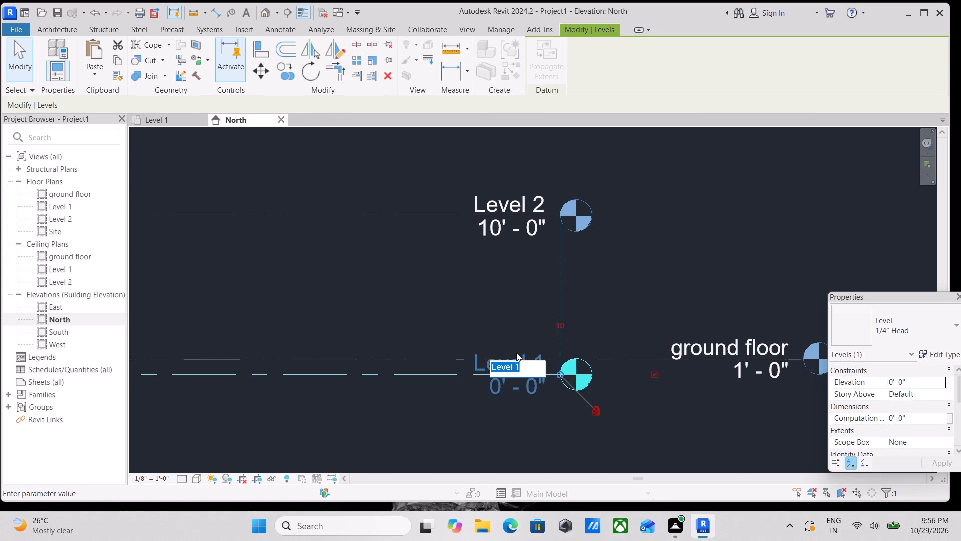
pyautogui.press('BackSpace')
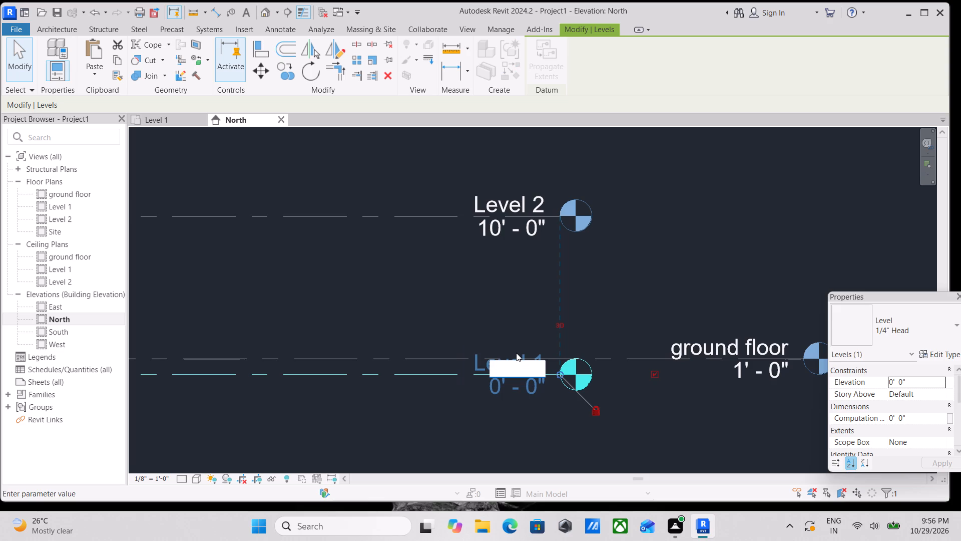
pyautogui.write('gr')
pyautogui.press('BackSpace')
pyautogui.press('BackSpace')
pyautogui.write('GROUND FLOOR')
pyautogui.press('Return')
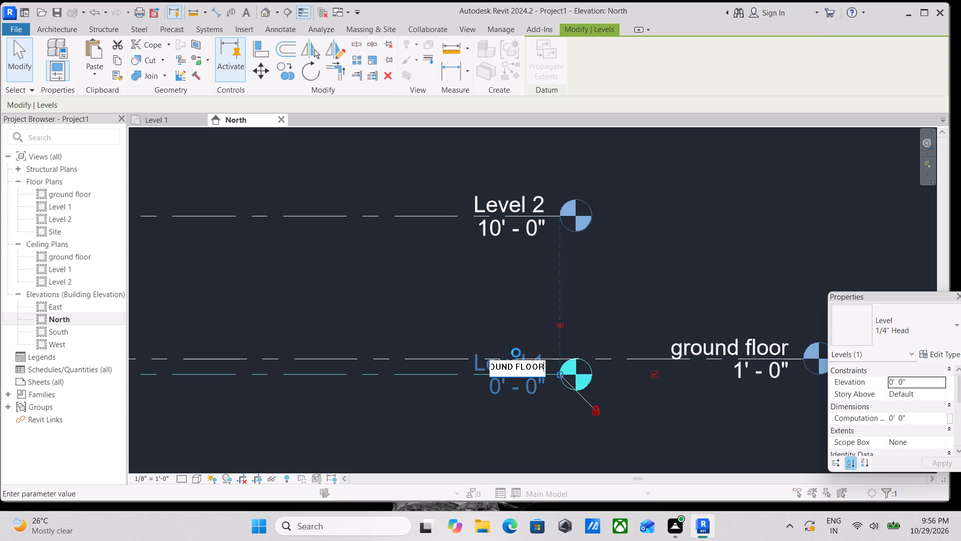
pyautogui.click(535, 261)
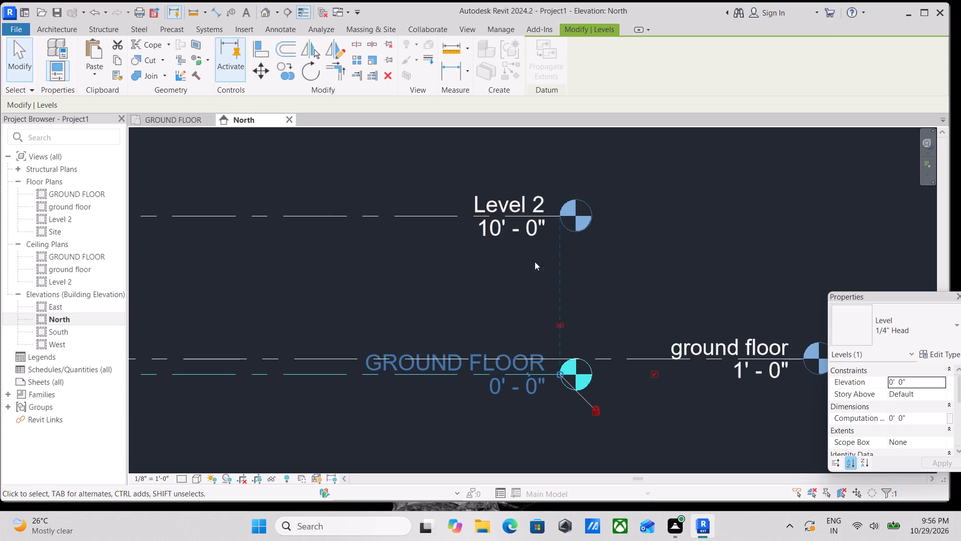
pyautogui.scroll(-4, 521, 326)
pyautogui.scroll(-4, 475, 305)
pyautogui.moveTo(475, 305); pyautogui.dragTo(520, 313, button='middle')
pyautogui.press('Escape')
pyautogui.scroll(1, 521, 314)
pyautogui.press('Escape')
# Place an aligned dimension between Level 2 and the lowercase ground floor level, near the middle of their lines.
pyautogui.scroll(-3, 440, 308)
pyautogui.moveTo(432, 306); pyautogui.dragTo(874, 354, button='middle')
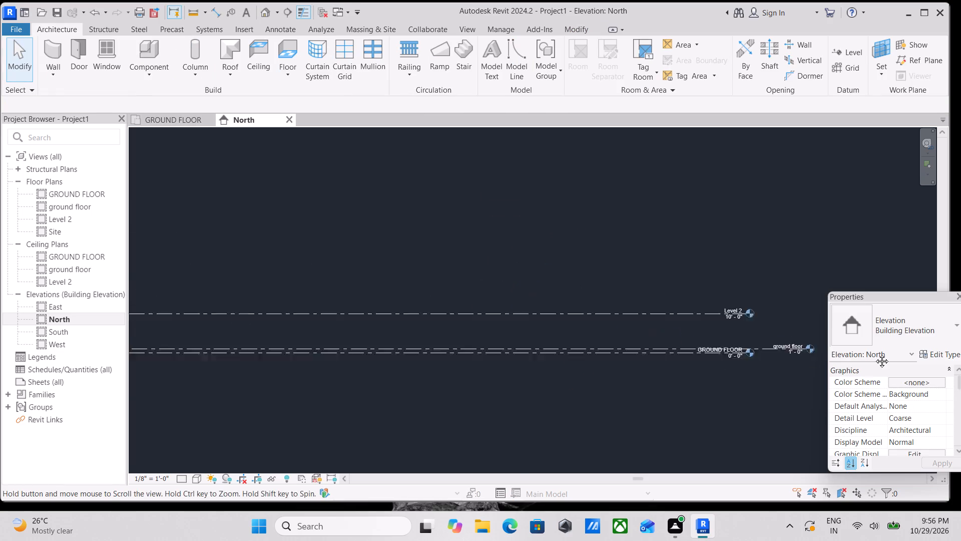
pyautogui.moveTo(874, 354); pyautogui.dragTo(920, 360, button='middle')
pyautogui.scroll(-2, 501, 301)
pyautogui.middleClick(488, 295)
pyautogui.moveTo(519, 339); pyautogui.dragTo(458, 320, button='middle')
pyautogui.write('DI')
pyautogui.click(485, 309)
pyautogui.scroll(4, 487, 343)
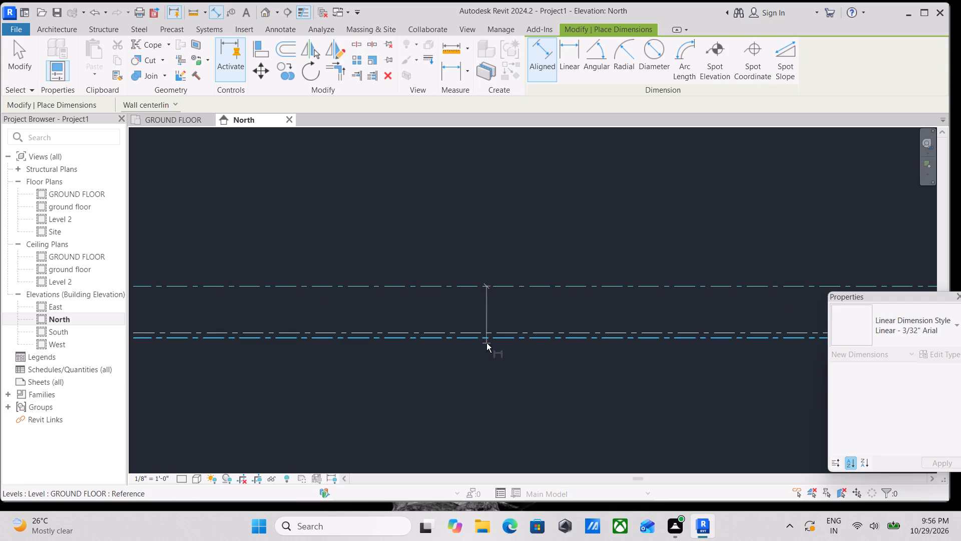
pyautogui.click(486, 331)
pyautogui.scroll(2, 487, 328)
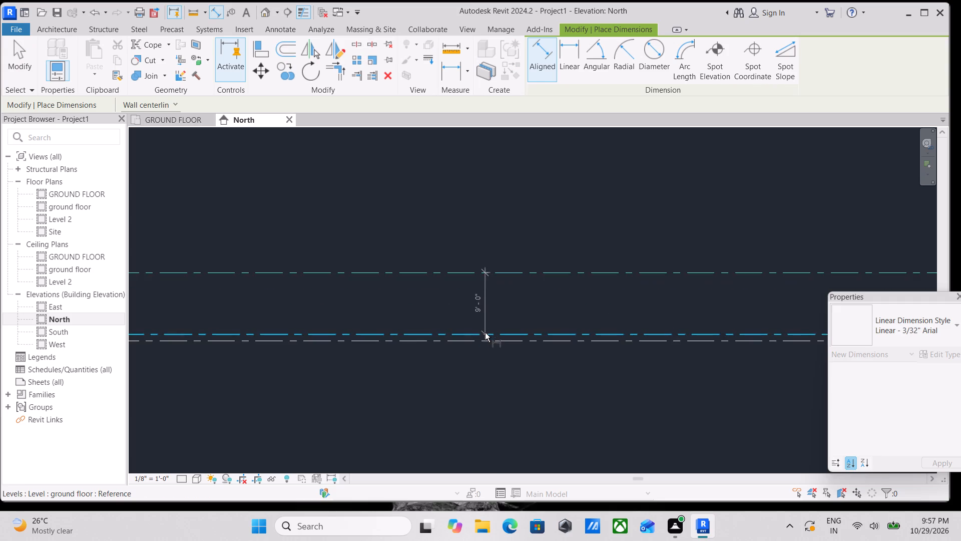
pyautogui.press('Escape')
pyautogui.scroll(5, 494, 333)
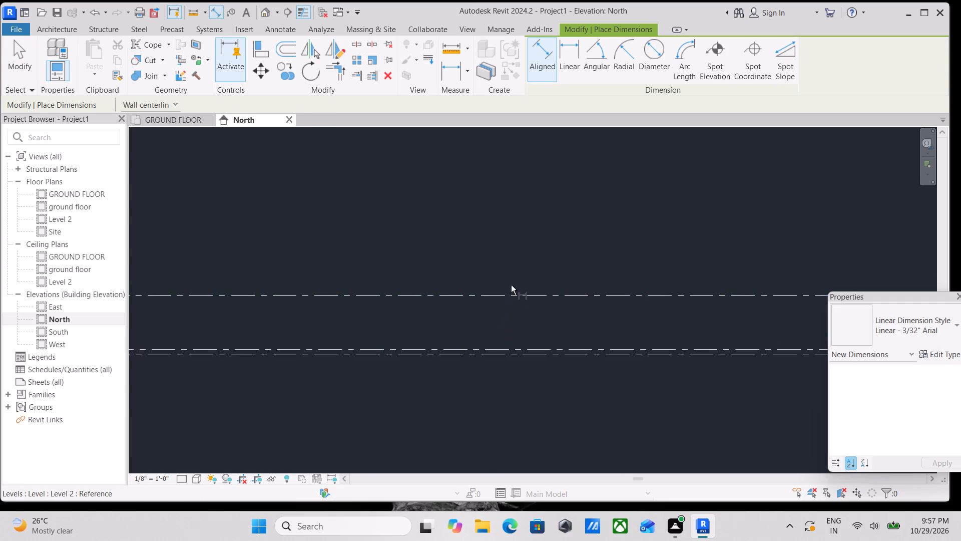
pyautogui.click(512, 292)
pyautogui.click(505, 349)
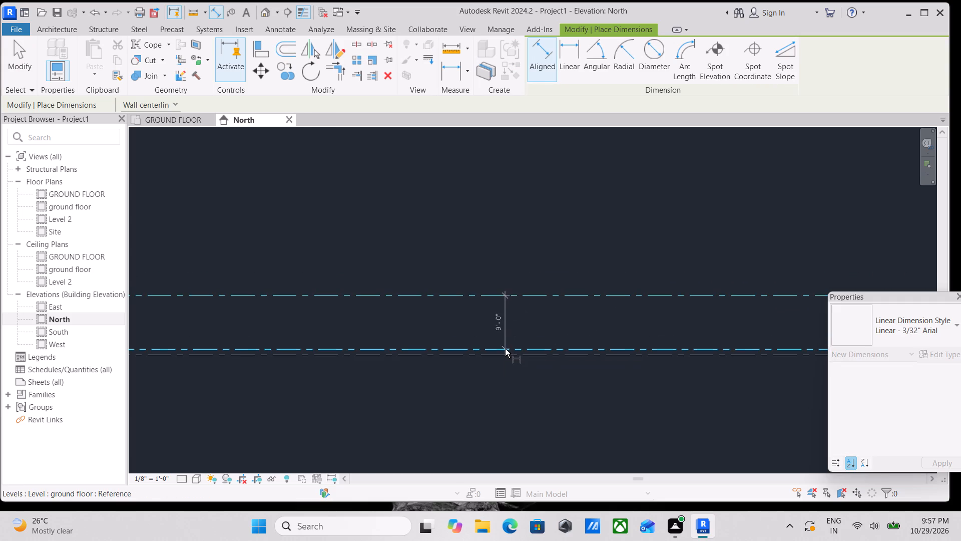
pyautogui.click(497, 334)
pyautogui.scroll(6, 493, 303)
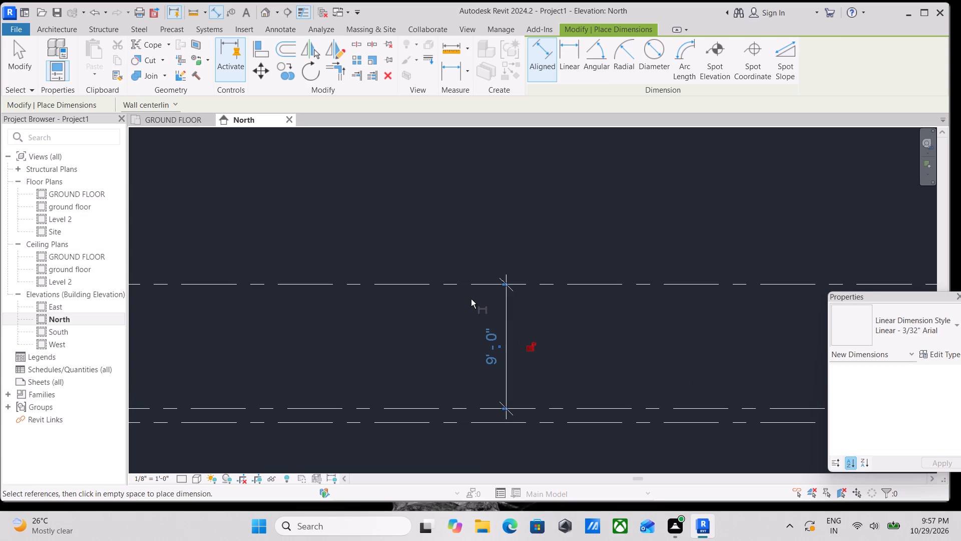
pyautogui.press('Escape')
pyautogui.press('Escape')
pyautogui.press('Escape')
# Move Level 2 by setting its dimension from the lowercase ground floor level to 10'.
pyautogui.click(425, 280)
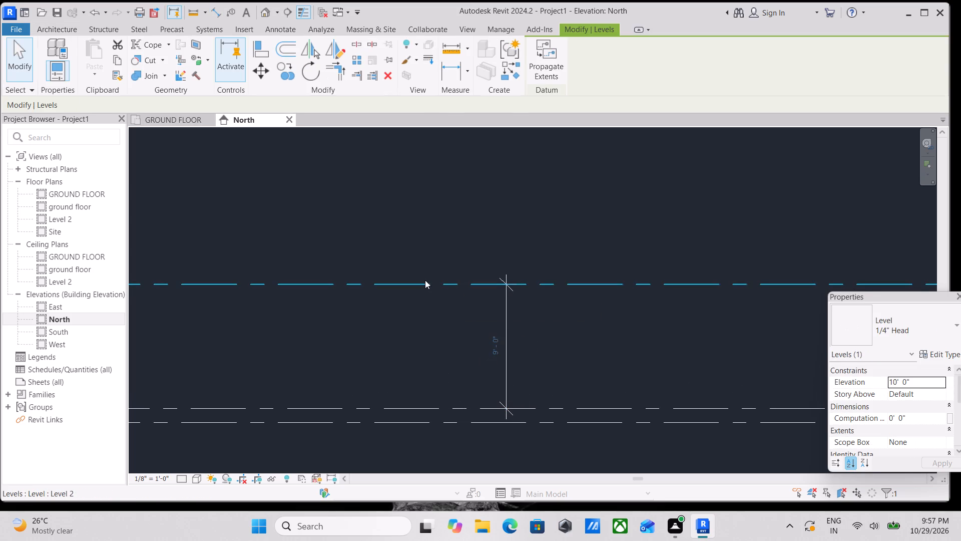
pyautogui.click(494, 345)
pyautogui.write("10'")
pyautogui.press('Return')
pyautogui.scroll(-4, 494, 345)
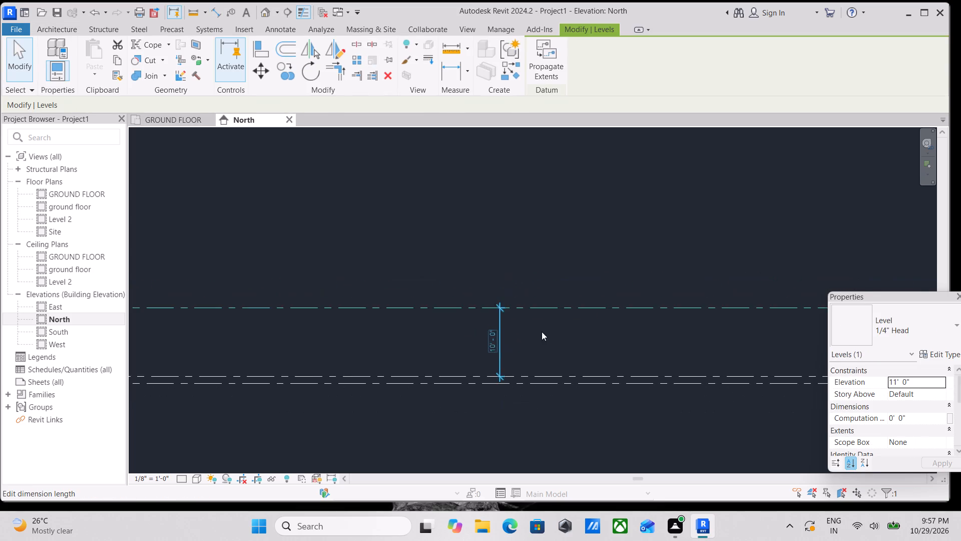
pyautogui.scroll(-3, 542, 332)
pyautogui.press('Escape')
pyautogui.moveTo(542, 332); pyautogui.dragTo(448, 313, button='middle')
pyautogui.press('Escape')
pyautogui.scroll(-1, 505, 334)
pyautogui.press('Escape')
pyautogui.moveTo(502, 334); pyautogui.dragTo(479, 350, button='middle')
pyautogui.press('Escape')
# Create a new level above Level 2 by picking the Level 2 line with a 10' offset.
pyautogui.scroll(-1, 478, 322)
pyautogui.moveTo(478, 322); pyautogui.dragTo(469, 328, button='middle')
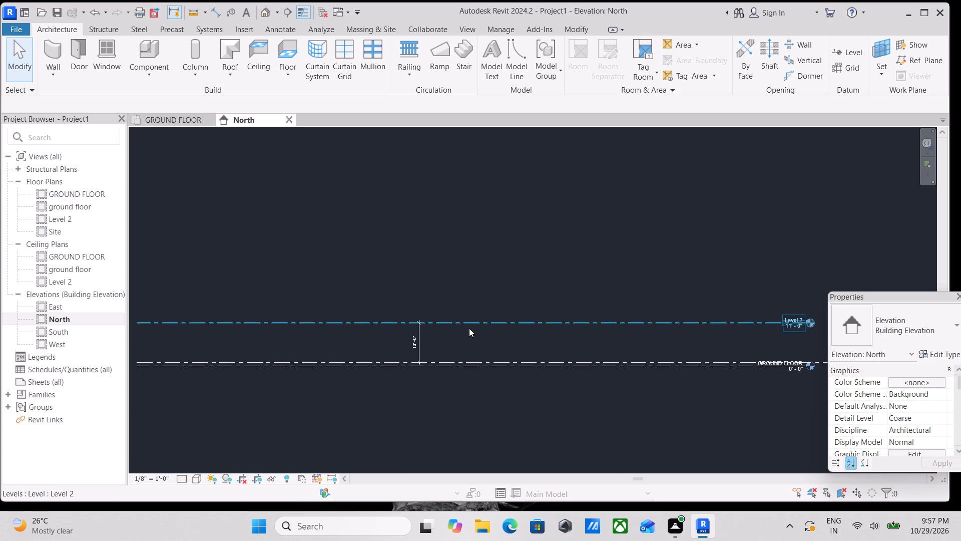
pyautogui.write('LL')
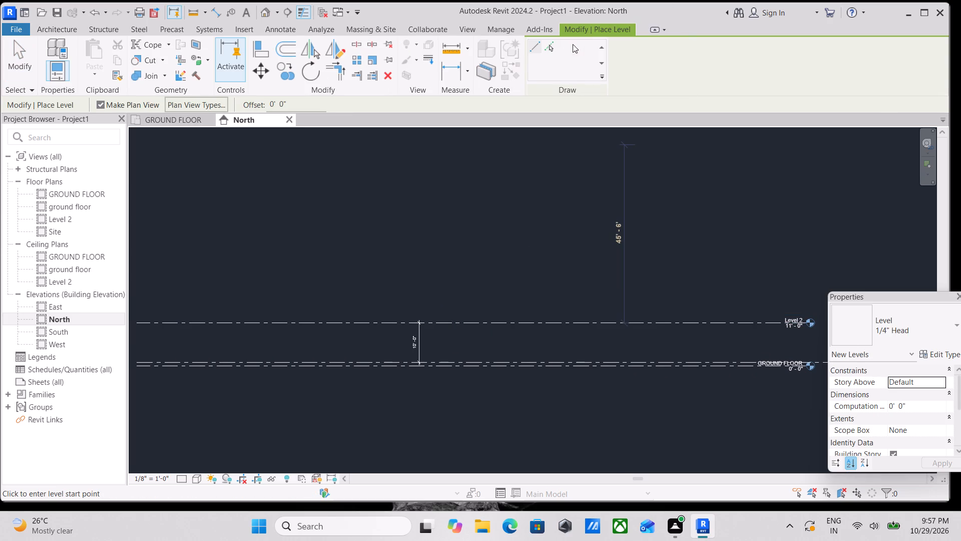
pyautogui.click(547, 44)
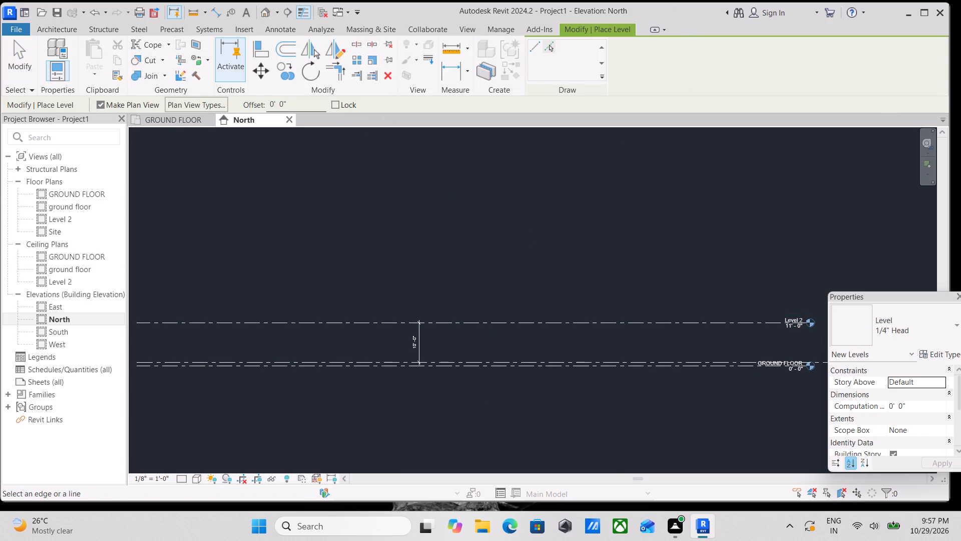
pyautogui.moveTo(297, 100); pyautogui.dragTo(223, 101)
pyautogui.press('1')
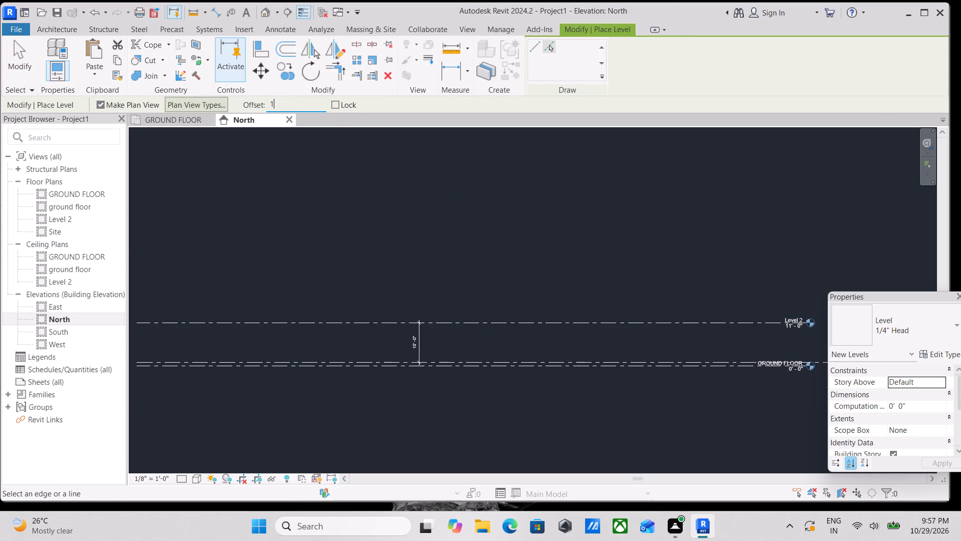
pyautogui.write("0'")
pyautogui.press('Return')
pyautogui.click(449, 320)
pyautogui.scroll(-1, 537, 289)
pyautogui.moveTo(518, 288); pyautogui.dragTo(414, 278, button='middle')
pyautogui.press('Escape')
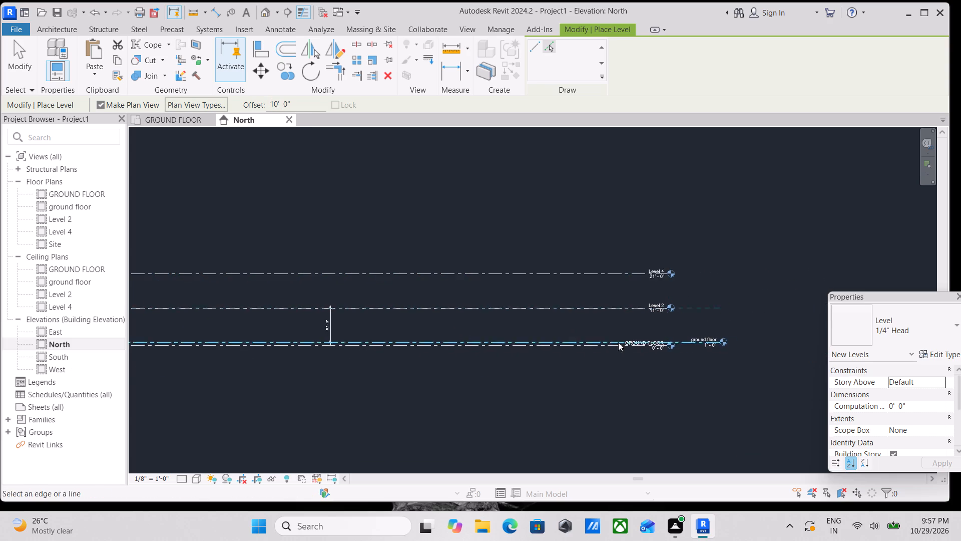
pyautogui.press('Escape')
pyautogui.scroll(2, 661, 357)
pyautogui.press('Escape')
pyautogui.scroll(4, 725, 358)
pyautogui.press('Escape')
pyautogui.press('Escape')
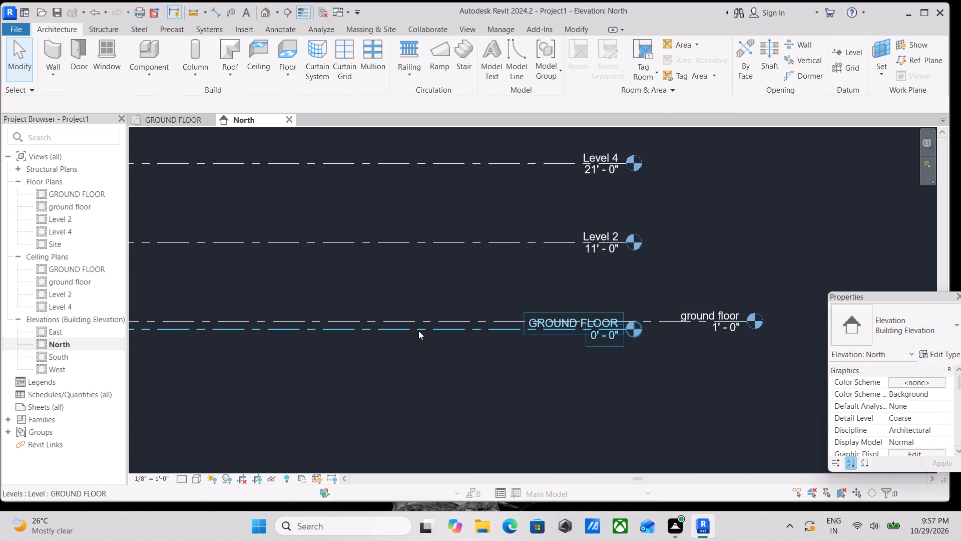
# Unlock the head end of the uppercase GROUND FLOOR level and extend it outward beyond the lowercase ground floor head.
pyautogui.click(418, 331)
pyautogui.click(661, 362)
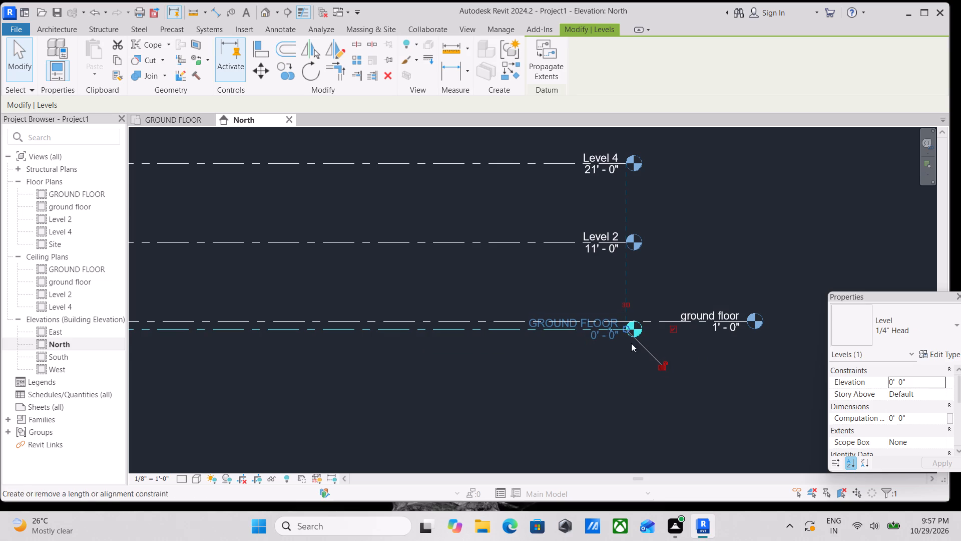
pyautogui.moveTo(627, 328); pyautogui.dragTo(769, 326)
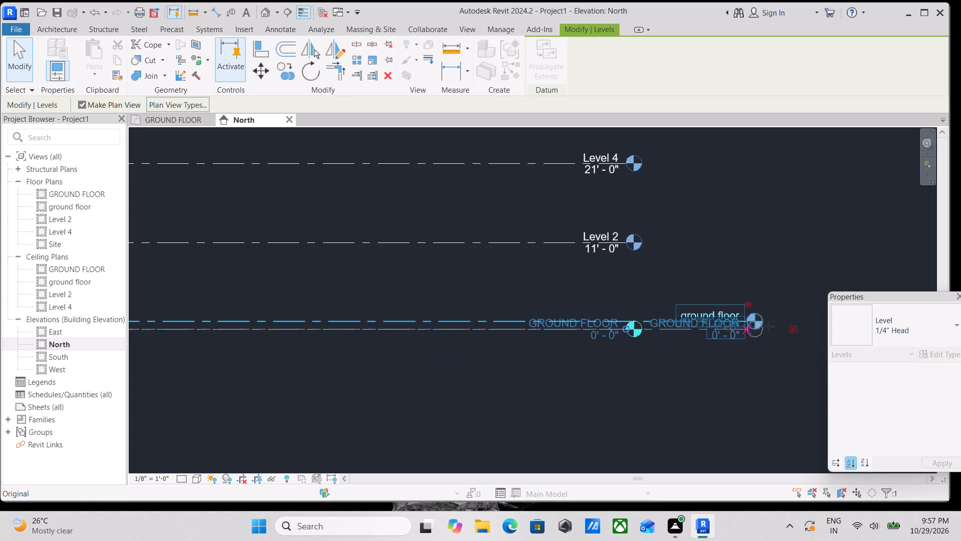
pyautogui.moveTo(769, 326); pyautogui.dragTo(803, 322)
pyautogui.press('Escape')
# Delete the dimension between Level 2 and the lowercase ground floor level.
pyautogui.scroll(-4, 791, 330)
pyautogui.moveTo(474, 330); pyautogui.dragTo(614, 333, button='middle')
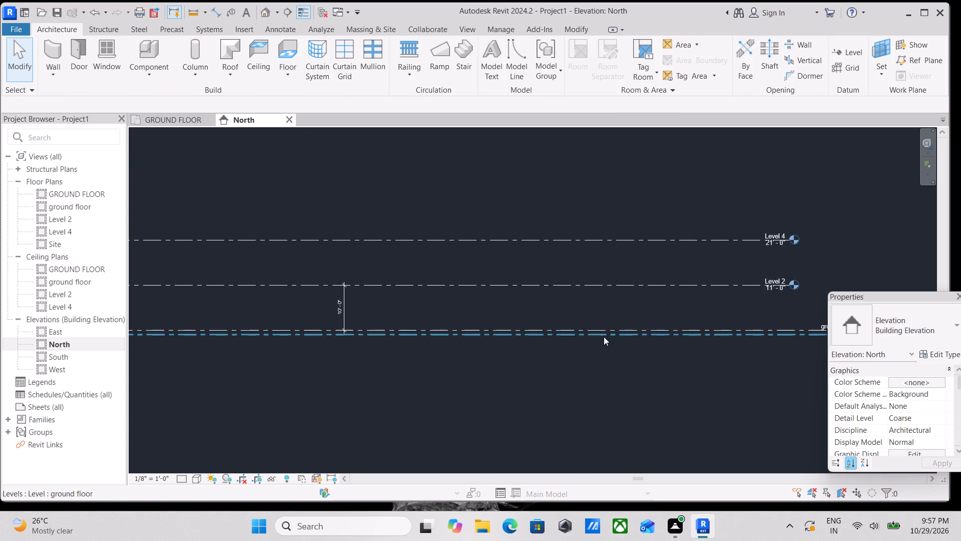
pyautogui.press('Escape')
pyautogui.rightClick(338, 309)
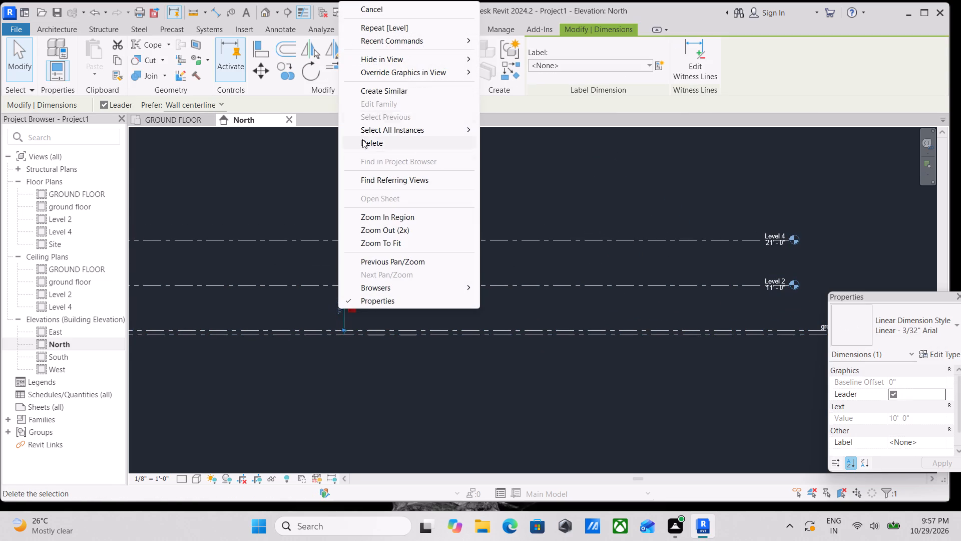
pyautogui.click(378, 144)
pyautogui.scroll(-2, 343, 303)
pyautogui.moveTo(343, 303); pyautogui.dragTo(443, 318, button='middle')
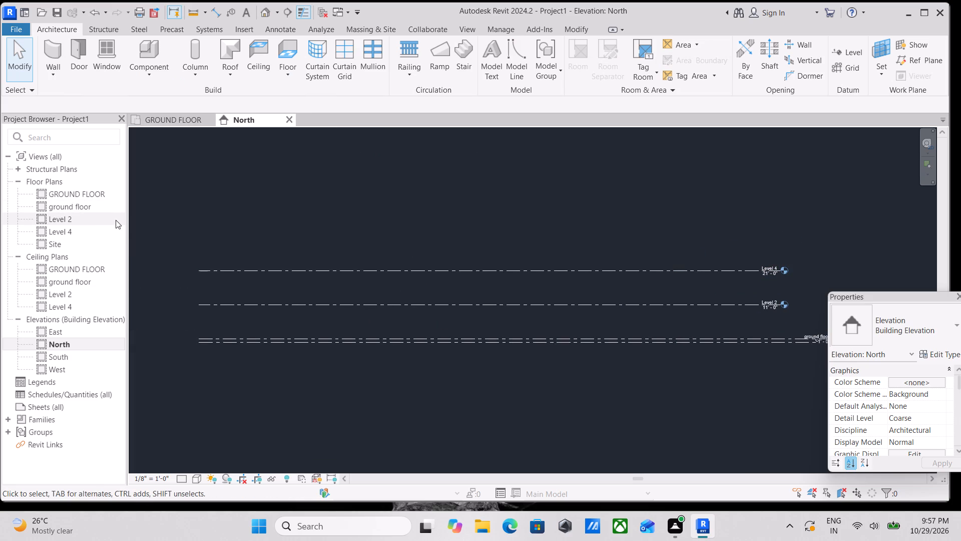
# Pull the head end of the lowercase ground floor level inward so its label clears the uppercase GROUND FLOOR label.
pyautogui.scroll(-1, 116, 220)
pyautogui.moveTo(114, 220); pyautogui.dragTo(0, 194, button='middle')
pyautogui.moveTo(330, 276); pyautogui.dragTo(53, 250, button='middle')
pyautogui.scroll(-3, 513, 329)
pyautogui.moveTo(489, 331); pyautogui.dragTo(462, 330, button='middle')
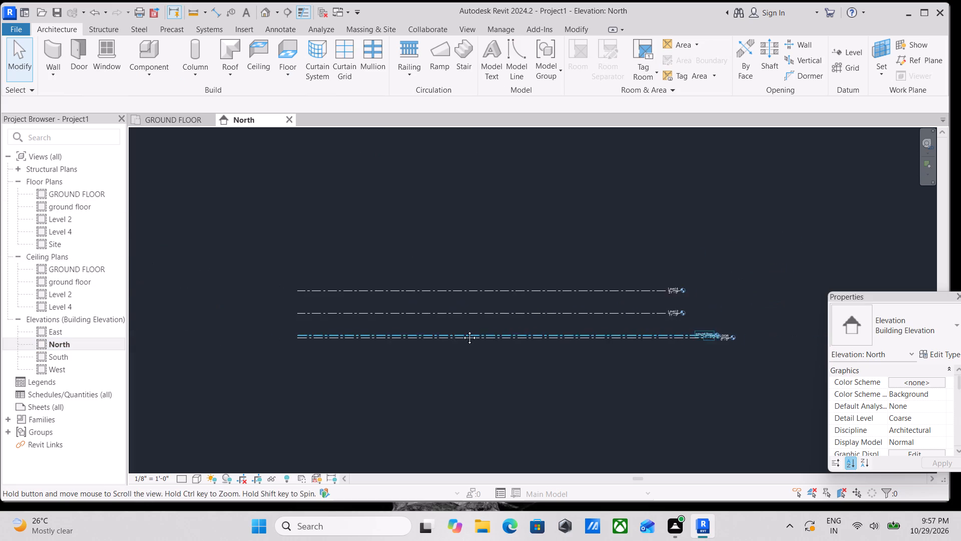
pyautogui.moveTo(462, 330); pyautogui.dragTo(223, 325, button='middle')
pyautogui.scroll(16, 426, 349)
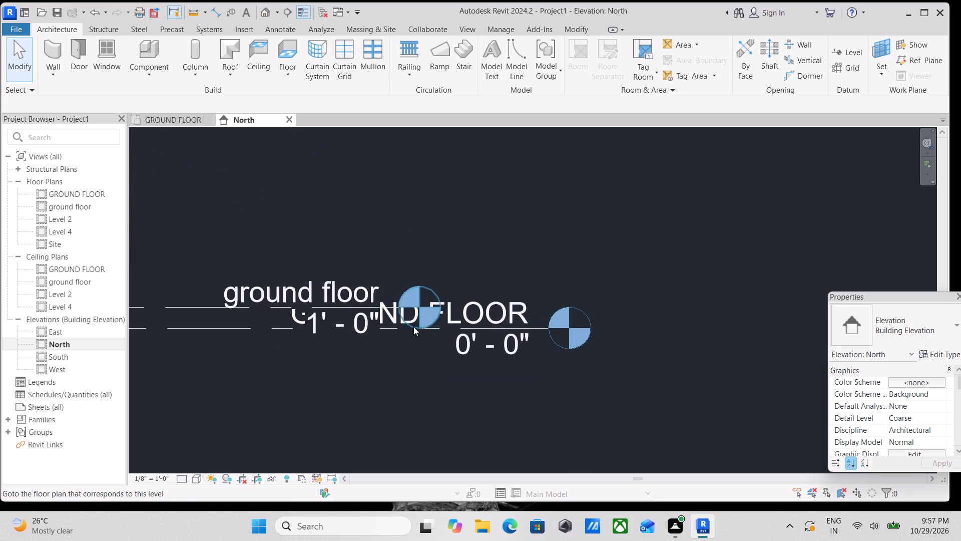
pyautogui.scroll(-3, 277, 295)
pyautogui.moveTo(277, 295); pyautogui.dragTo(897, 269, button='middle')
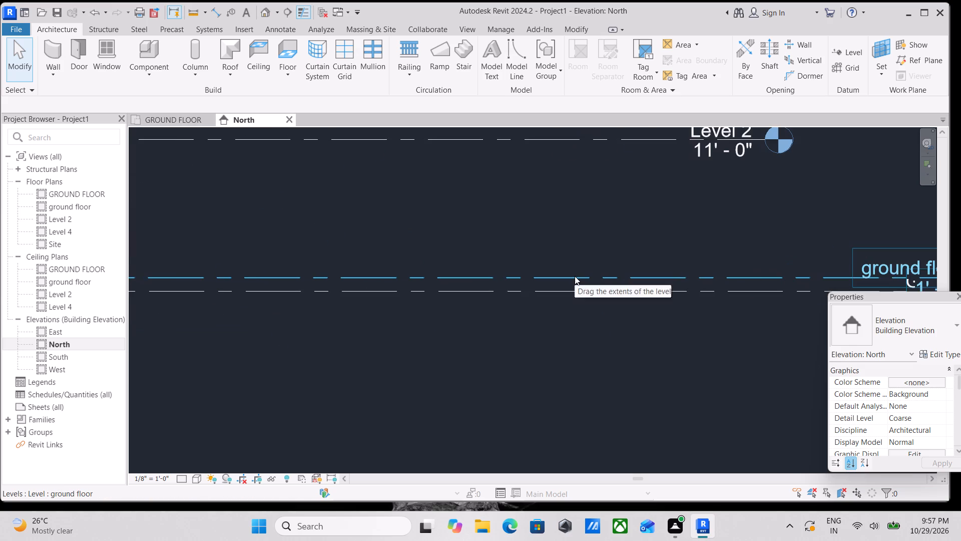
pyautogui.click(575, 276)
pyautogui.scroll(-1, 598, 281)
pyautogui.moveTo(594, 282); pyautogui.dragTo(322, 292, button='middle')
pyautogui.scroll(3, 655, 302)
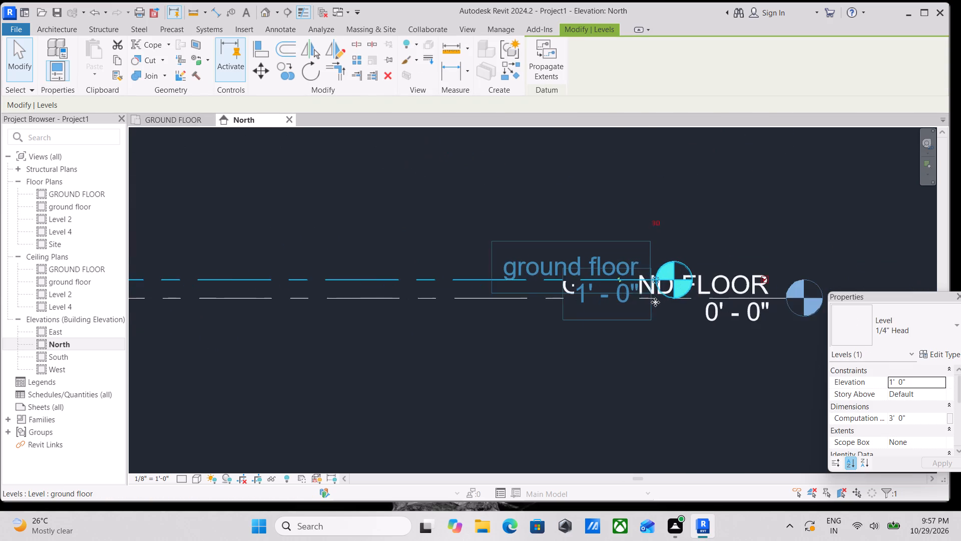
pyautogui.scroll(2, 656, 291)
pyautogui.moveTo(656, 274); pyautogui.dragTo(422, 289)
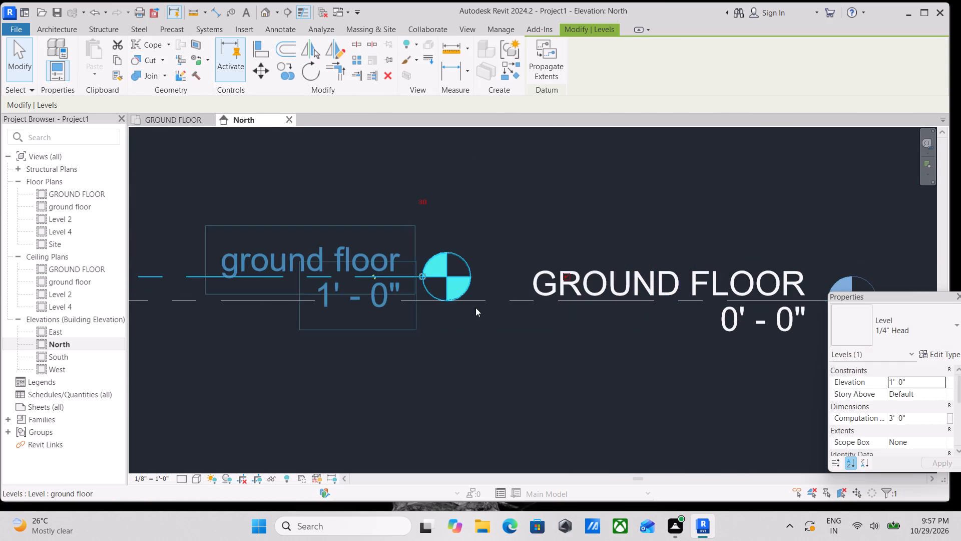
pyautogui.scroll(-2, 618, 314)
pyautogui.press('Escape')
pyautogui.scroll(3, 709, 290)
pyautogui.press('Escape')
# Rename the uppercase GROUND FLOOR level at 0' - 0" as GROUND LEVEL, and rename its corresponding views too.
pyautogui.doubleClick(709, 282)
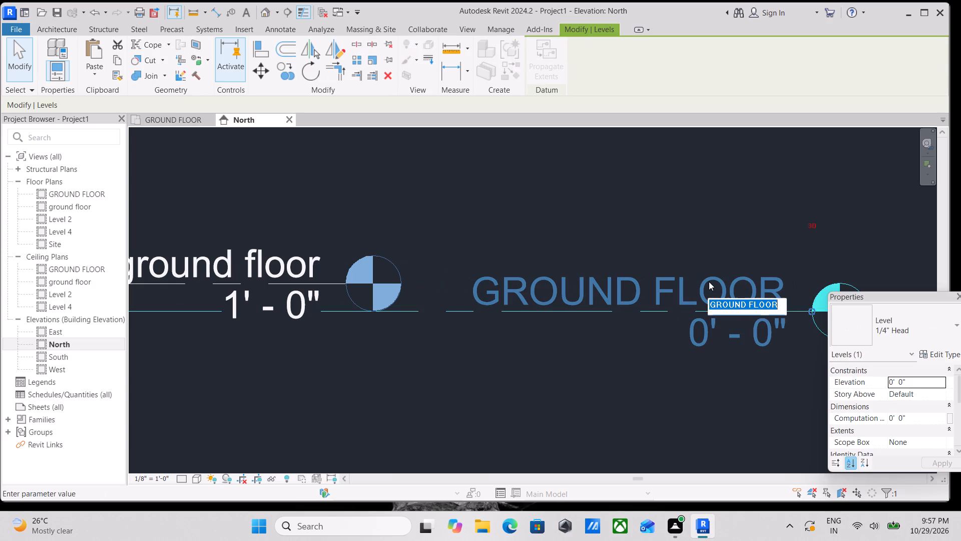
pyautogui.write('GROUND')
pyautogui.press('space')
pyautogui.press('l')
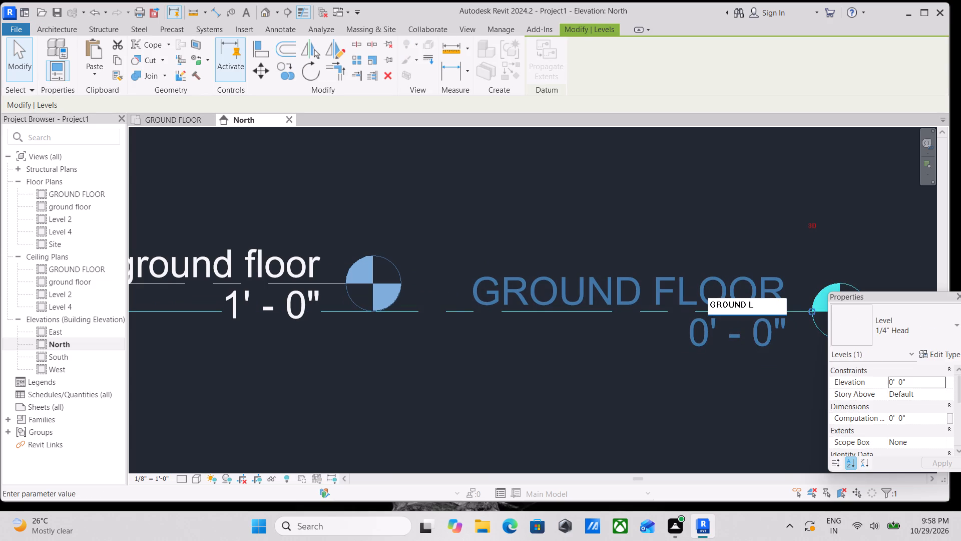
pyautogui.press('e')
pyautogui.press('e')
pyautogui.press('BackSpace')
pyautogui.write('VE')
pyautogui.press('l')
pyautogui.press('Return')
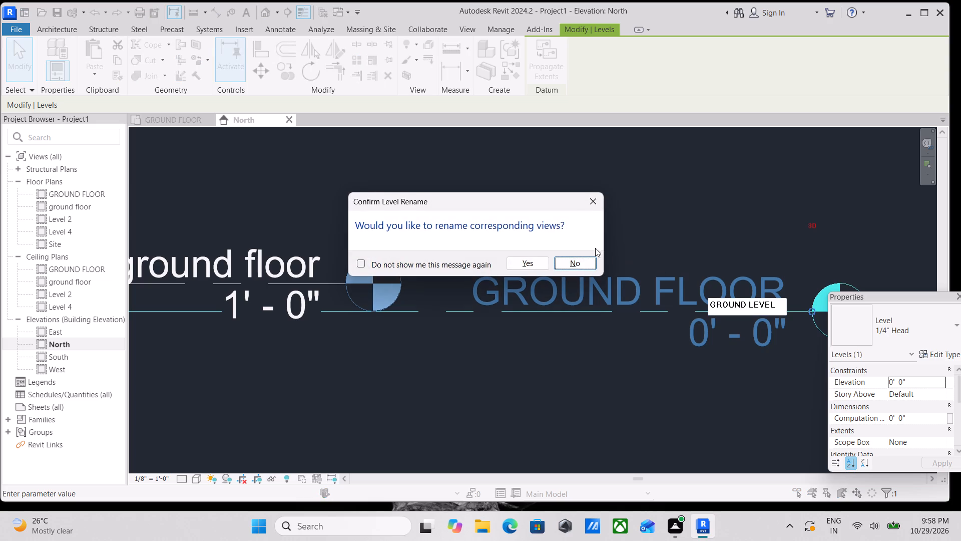
pyautogui.click(531, 262)
pyautogui.scroll(-4, 531, 262)
pyautogui.press('Escape')
pyautogui.scroll(-3, 487, 307)
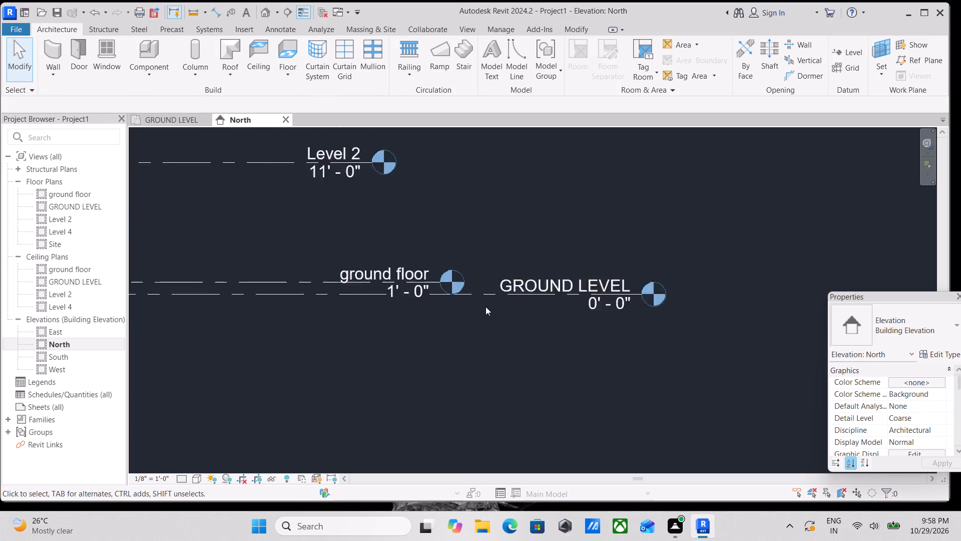
# Open the lowercase ground floor plan view and bring its elevation markers into view.
pyautogui.moveTo(485, 307); pyautogui.dragTo(814, 328, button='middle')
pyautogui.scroll(-4, 399, 325)
pyautogui.moveTo(376, 323); pyautogui.dragTo(466, 324, button='middle')
pyautogui.scroll(1, 466, 324)
pyautogui.scroll(-1, 217, 312)
pyautogui.moveTo(222, 314); pyautogui.dragTo(357, 332, button='middle')
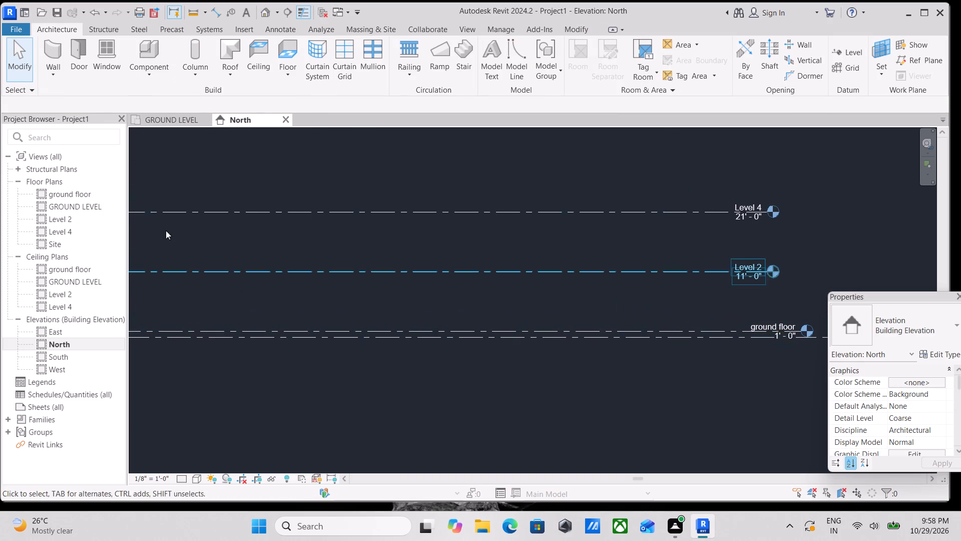
pyautogui.doubleClick(79, 196)
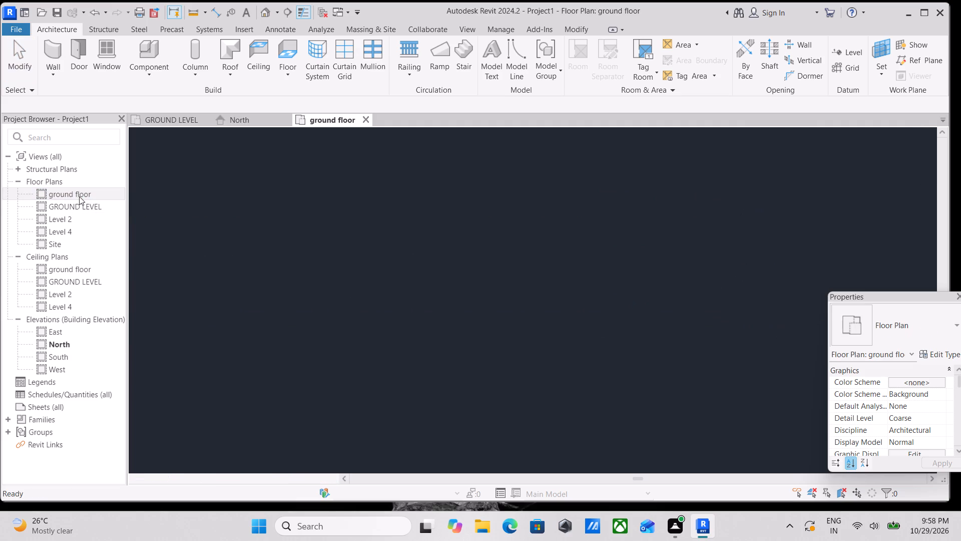
pyautogui.scroll(3, 435, 336)
pyautogui.moveTo(472, 337); pyautogui.dragTo(401, 347, button='middle')
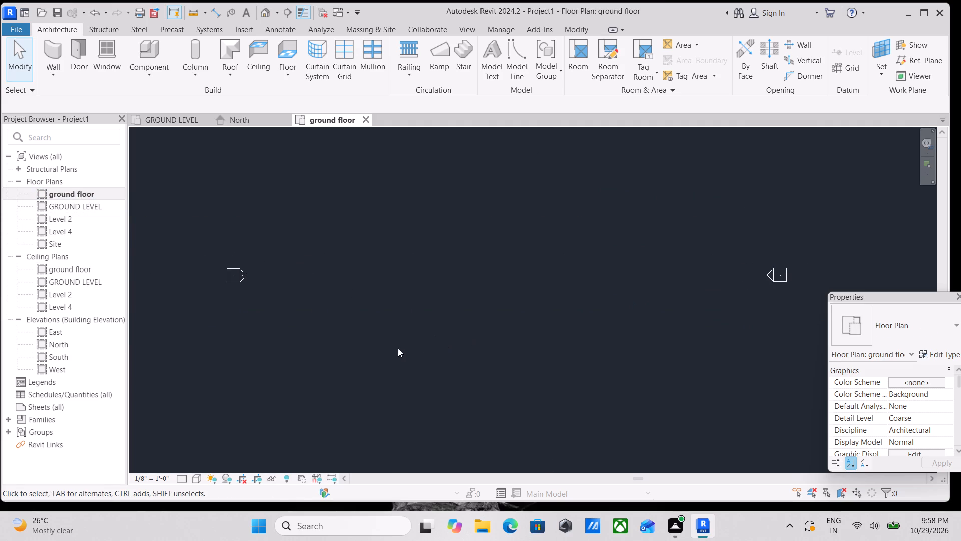
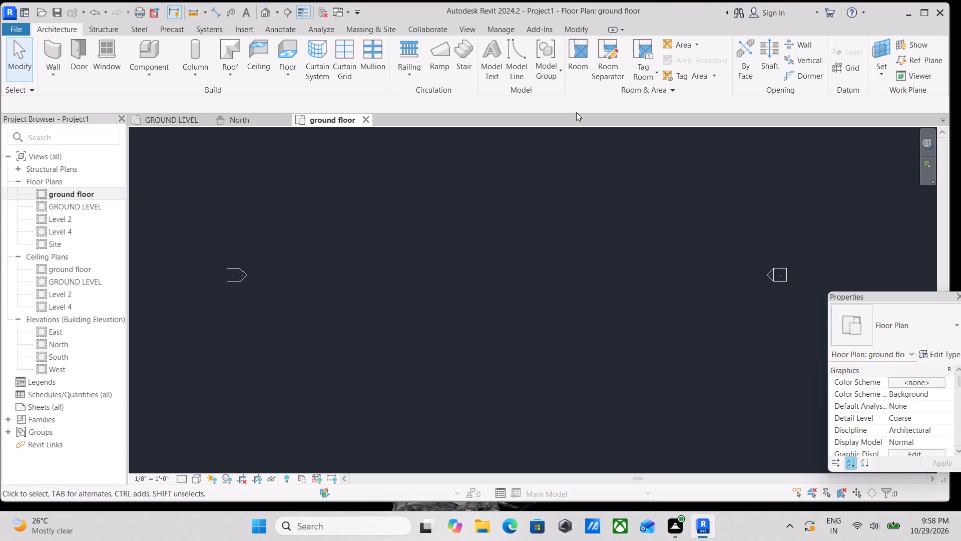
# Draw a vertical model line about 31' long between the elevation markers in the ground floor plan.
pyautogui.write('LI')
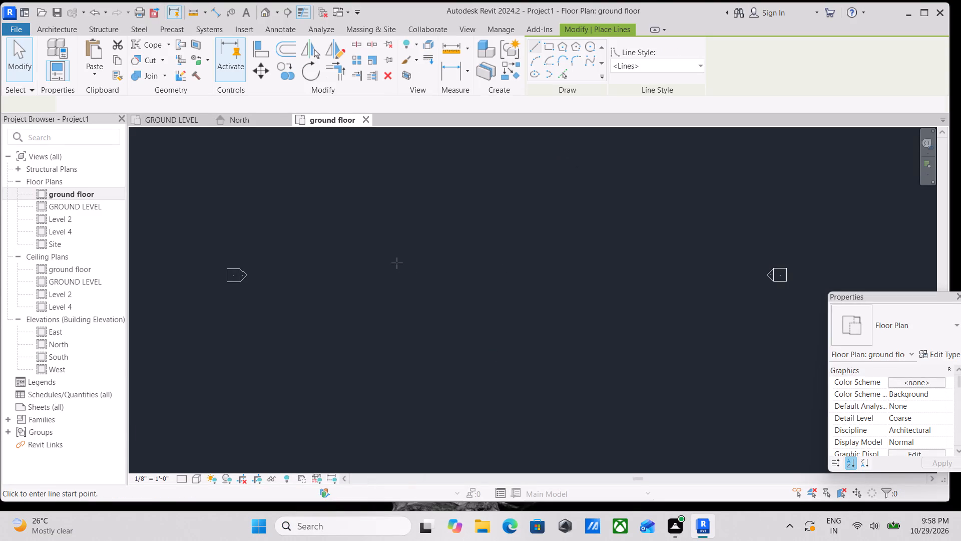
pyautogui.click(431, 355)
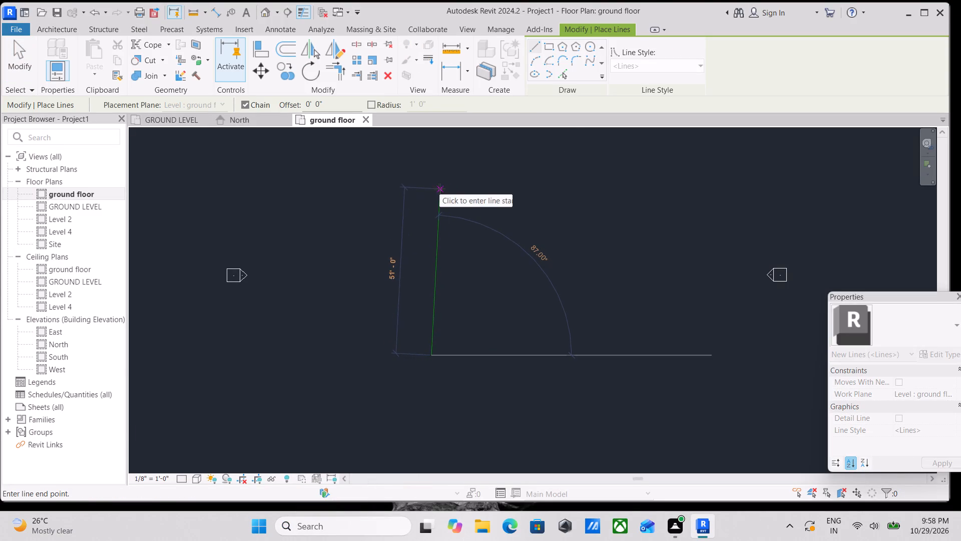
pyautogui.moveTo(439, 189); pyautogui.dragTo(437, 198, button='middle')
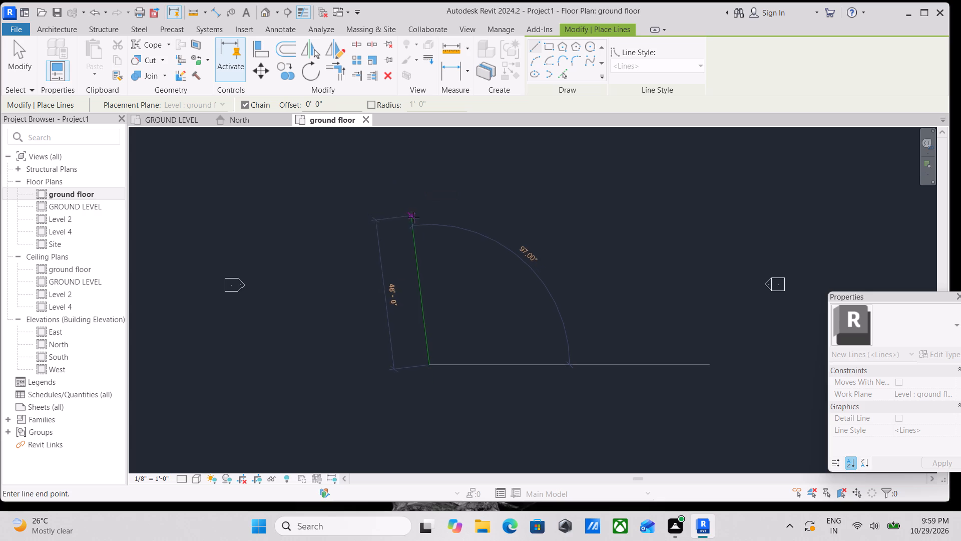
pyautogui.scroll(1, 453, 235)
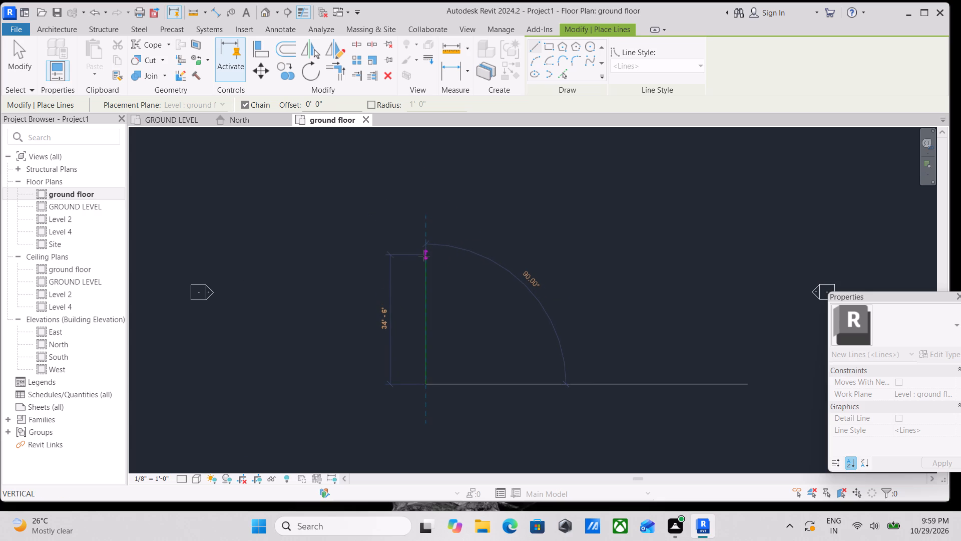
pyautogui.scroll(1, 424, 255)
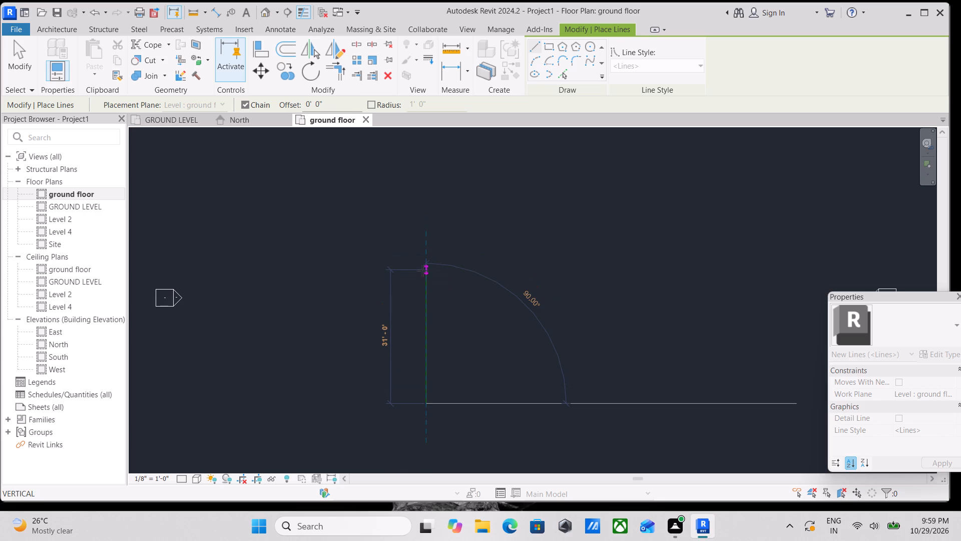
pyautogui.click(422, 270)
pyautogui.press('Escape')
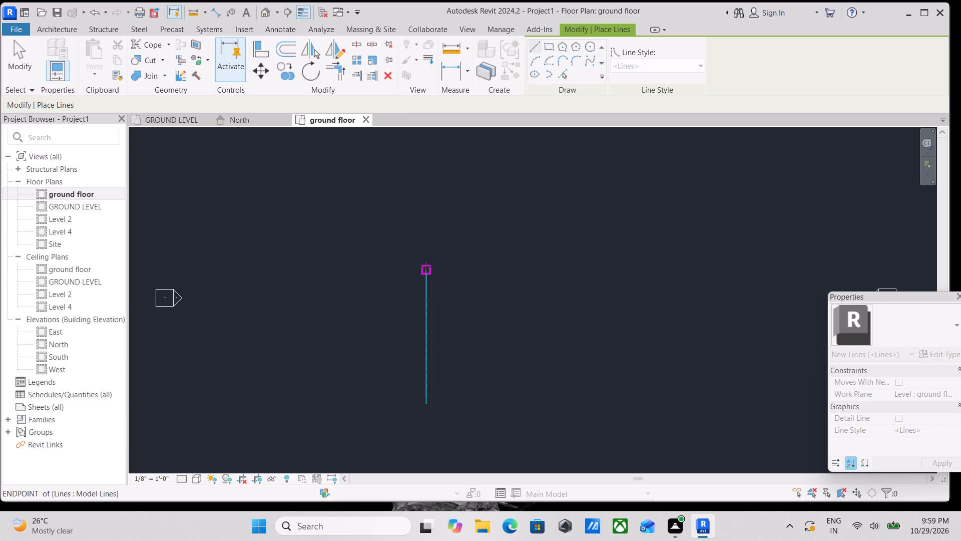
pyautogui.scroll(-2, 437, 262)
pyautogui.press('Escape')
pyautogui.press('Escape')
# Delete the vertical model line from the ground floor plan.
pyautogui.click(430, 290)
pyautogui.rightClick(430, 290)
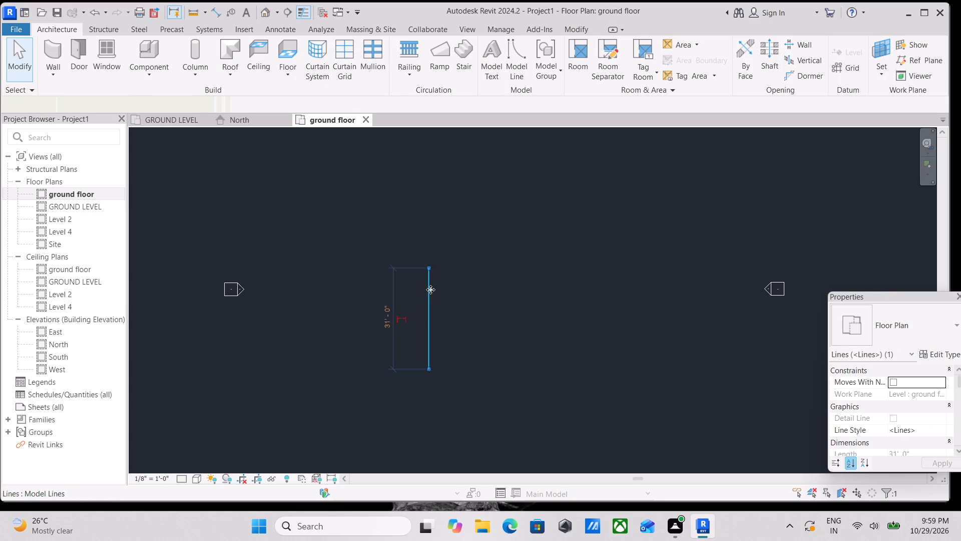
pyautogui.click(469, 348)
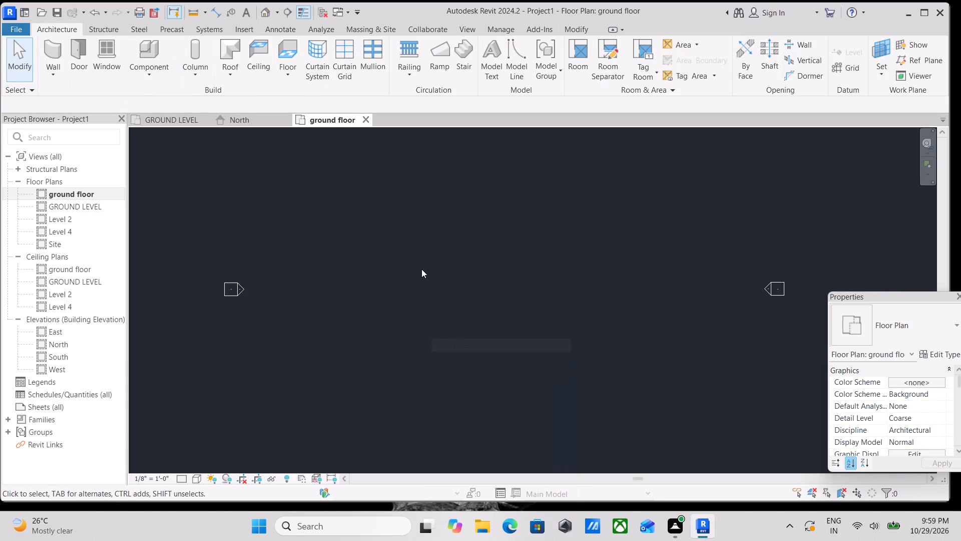
# Start the Wall command and duplicate the Generic - 8" wall type as OUTER Wall 9".
pyautogui.scroll(-4, 421, 269)
pyautogui.moveTo(421, 269); pyautogui.dragTo(431, 282, button='middle')
pyautogui.write('WA')
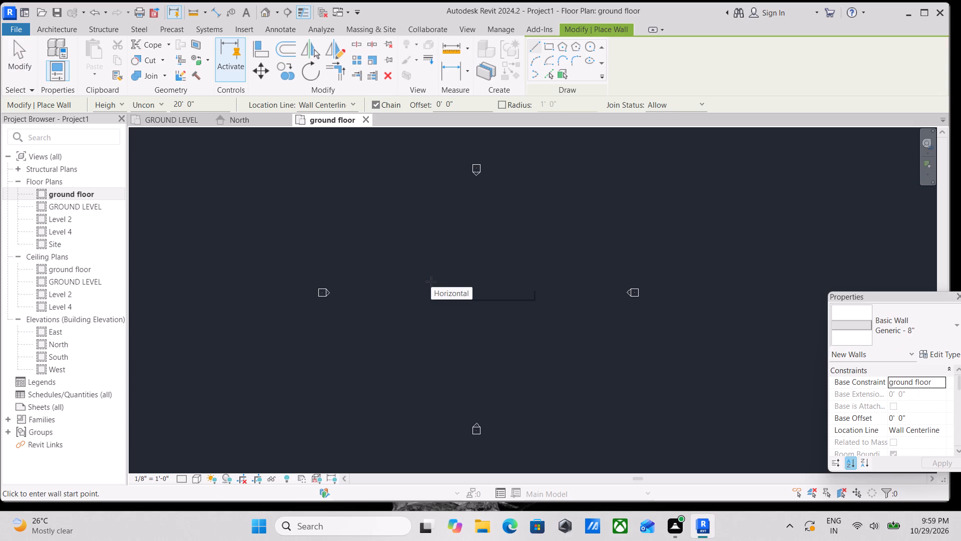
pyautogui.click(955, 354)
pyautogui.click(882, 118)
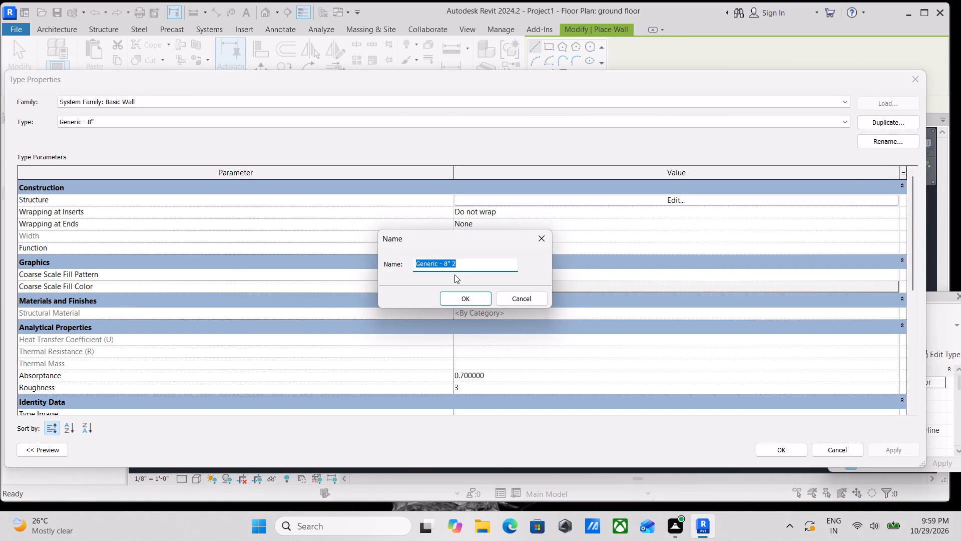
pyautogui.write('OU')
pyautogui.write('TER')
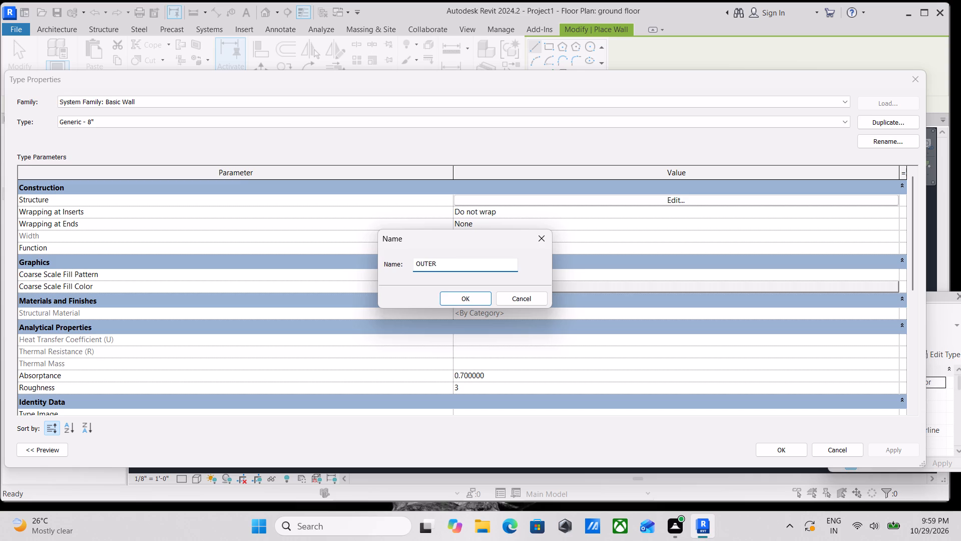
pyautogui.press('space')
pyautogui.write('W')
pyautogui.write('all 9')
pyautogui.hotkey('shift', '"')
pyautogui.click(455, 302)
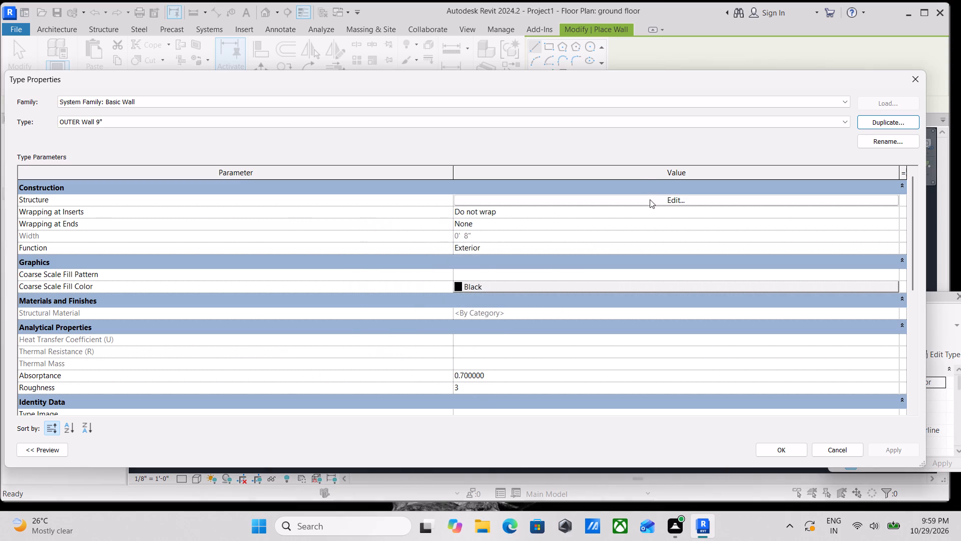
# Set the Structure [1] layer thickness of the OUTER Wall 9" type to 9".
pyautogui.click(650, 199)
pyautogui.click(420, 195)
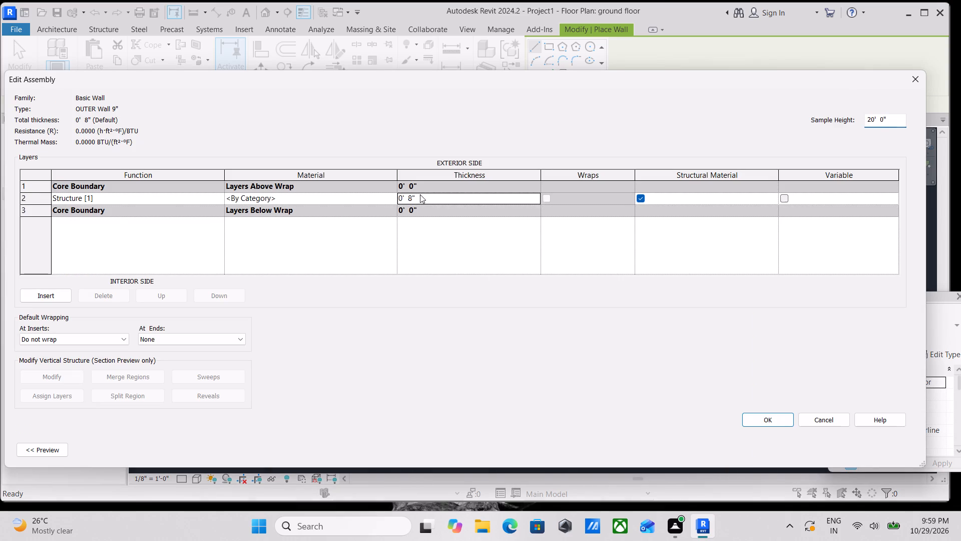
pyautogui.moveTo(420, 194); pyautogui.dragTo(380, 197)
pyautogui.press('9')
pyautogui.hotkey('shift', '"')
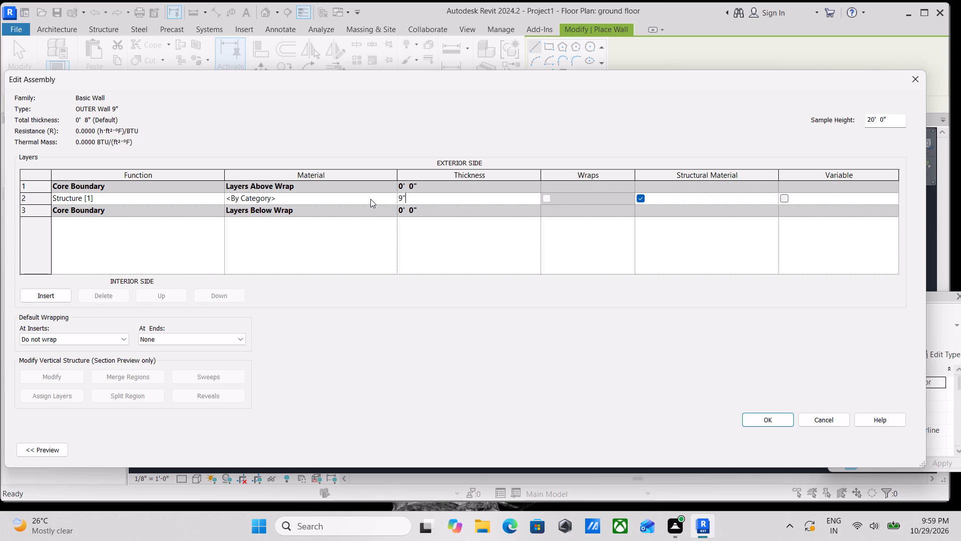
# Create a new material for the wall's structure layer and name it outer wall.
pyautogui.click(370, 199)
pyautogui.click(393, 195)
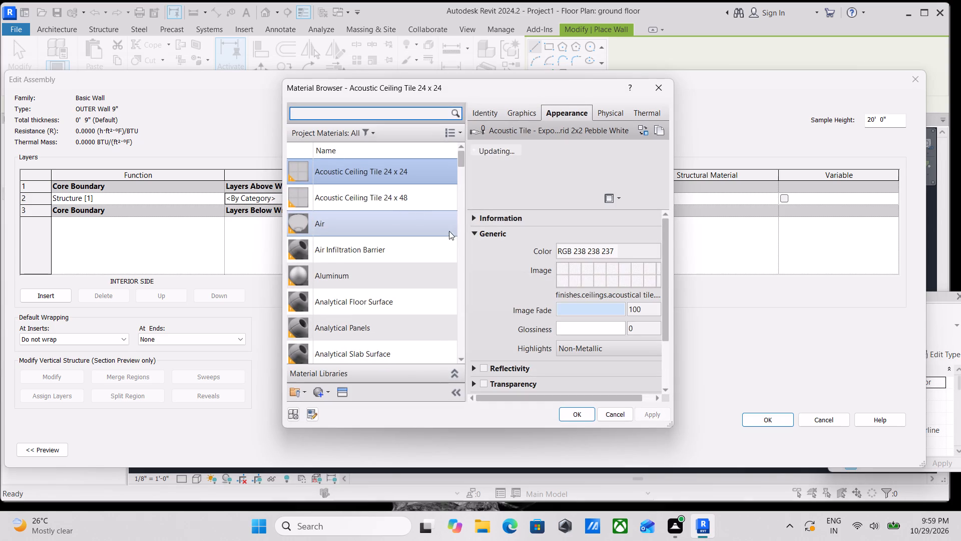
pyautogui.click(319, 392)
pyautogui.click(329, 409)
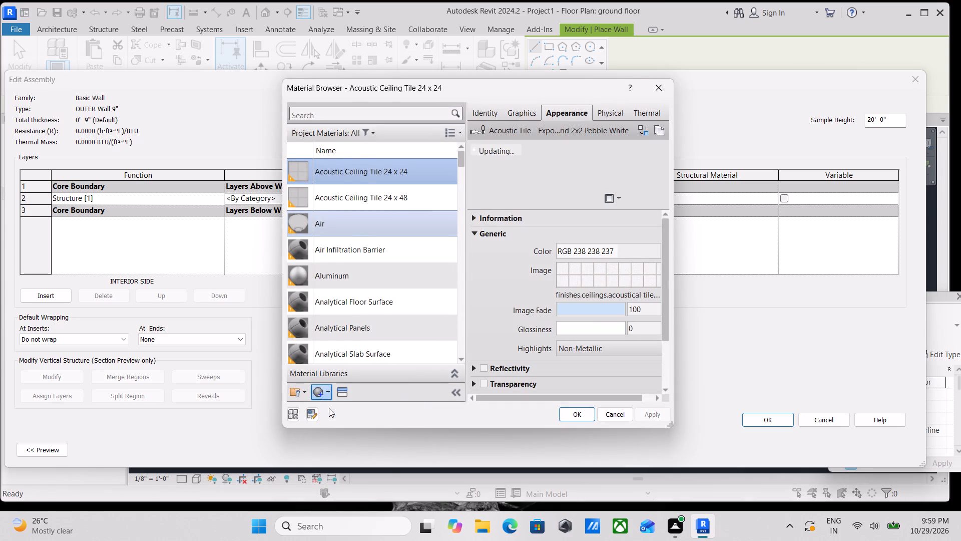
pyautogui.rightClick(339, 252)
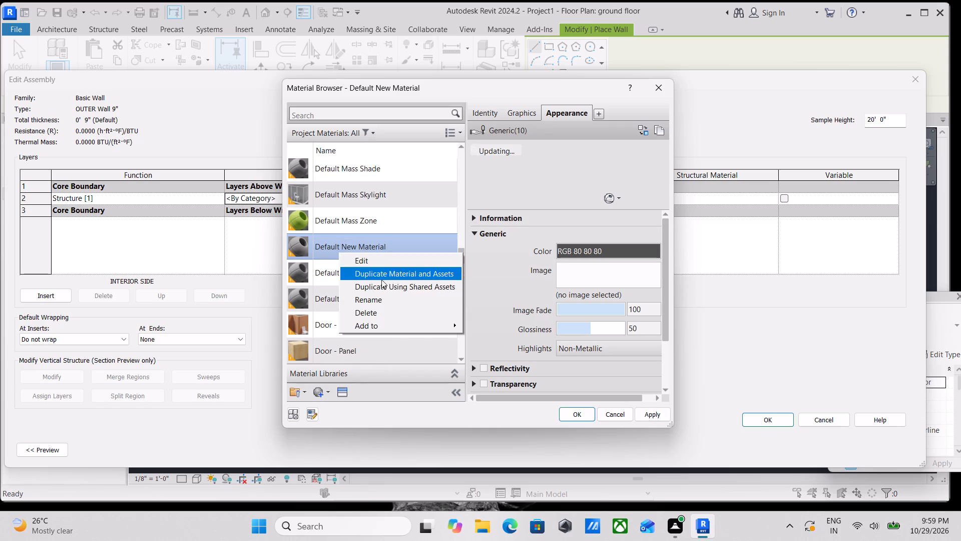
pyautogui.click(383, 295)
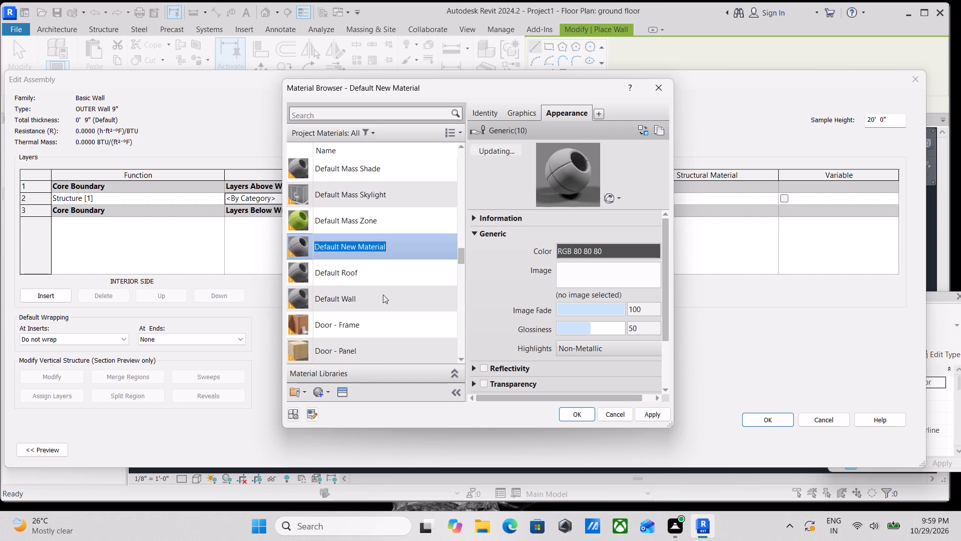
pyautogui.write('outer')
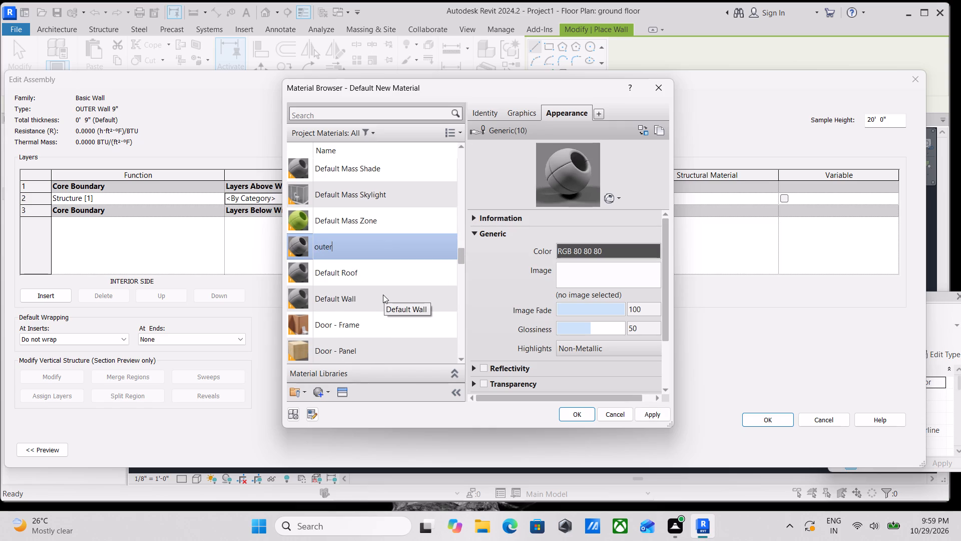
pyautogui.press('space')
pyautogui.write('wall')
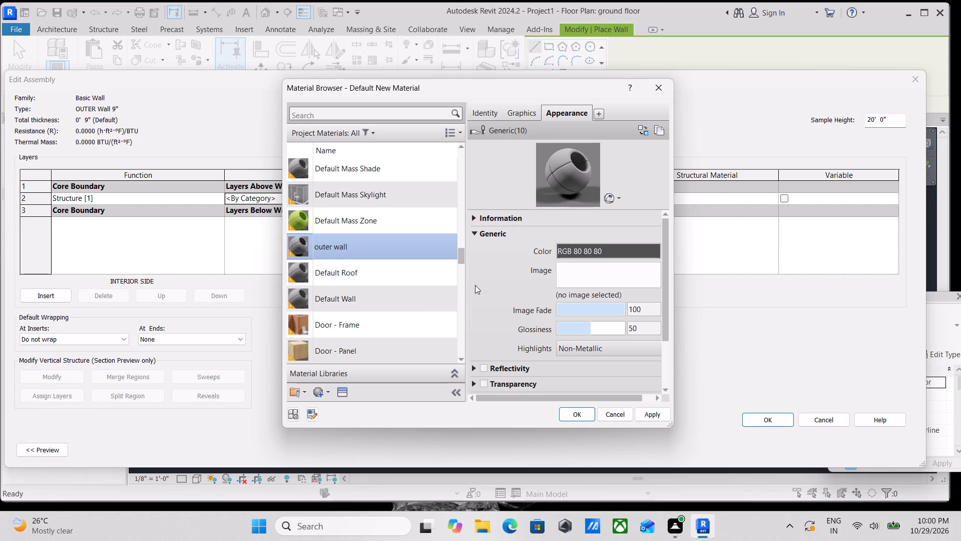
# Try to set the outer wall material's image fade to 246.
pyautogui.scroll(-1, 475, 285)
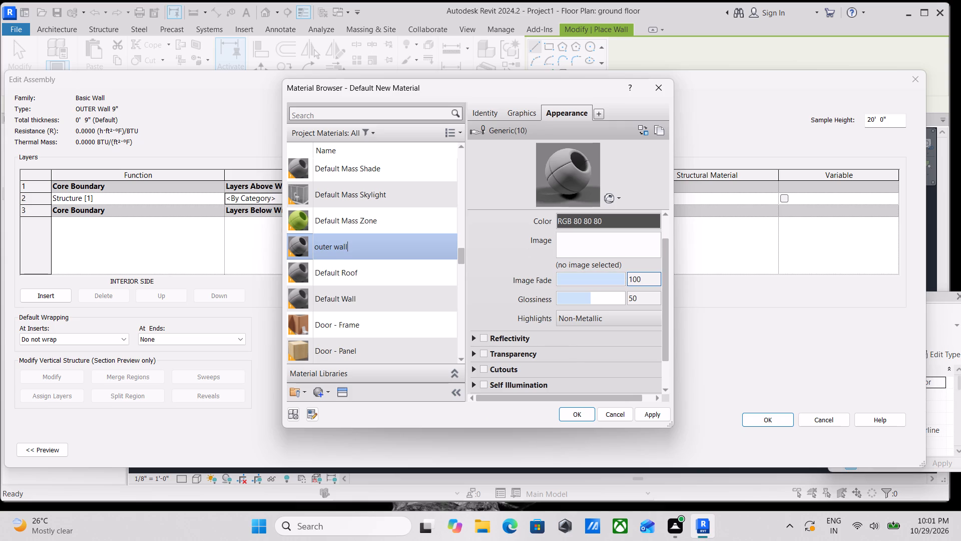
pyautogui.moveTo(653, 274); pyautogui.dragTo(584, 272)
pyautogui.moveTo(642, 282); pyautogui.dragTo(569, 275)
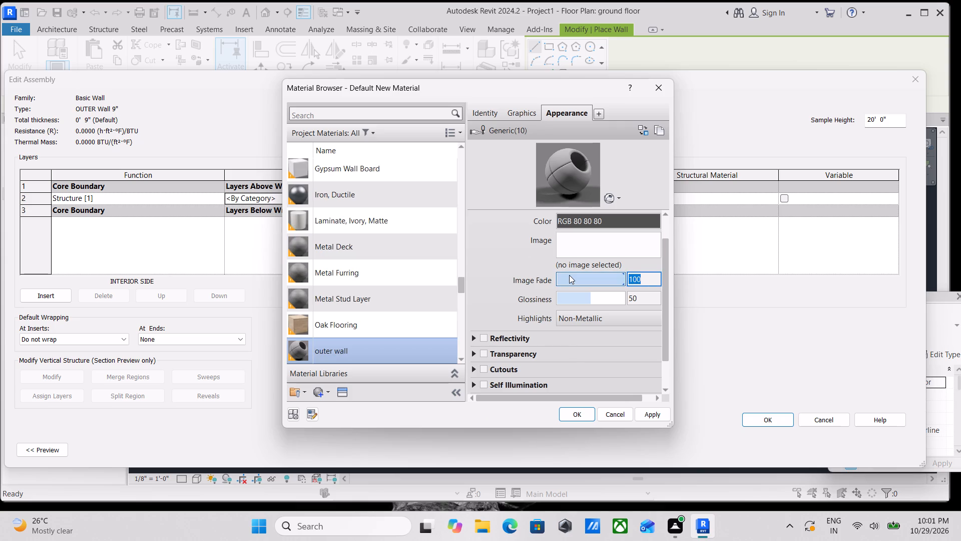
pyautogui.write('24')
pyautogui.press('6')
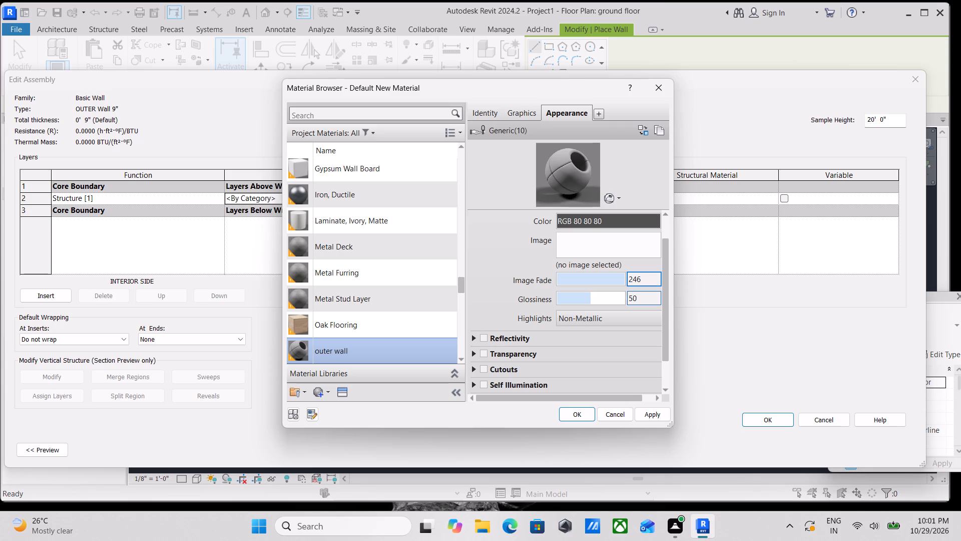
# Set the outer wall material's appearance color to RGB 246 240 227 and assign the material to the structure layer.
pyautogui.click(643, 221)
pyautogui.moveTo(603, 290); pyautogui.dragTo(556, 290)
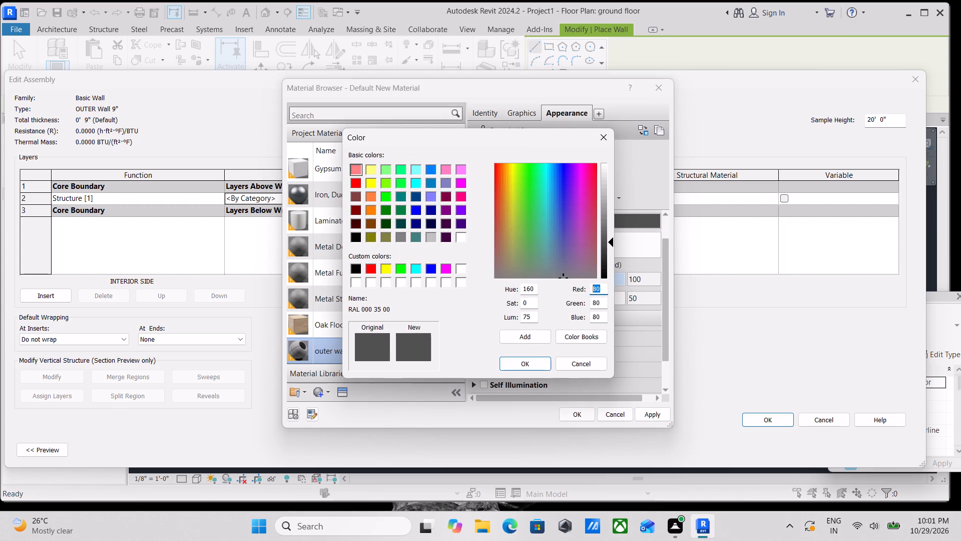
pyautogui.moveTo(556, 290); pyautogui.dragTo(556, 290)
pyautogui.write('246')
pyautogui.moveTo(600, 306); pyautogui.dragTo(582, 305)
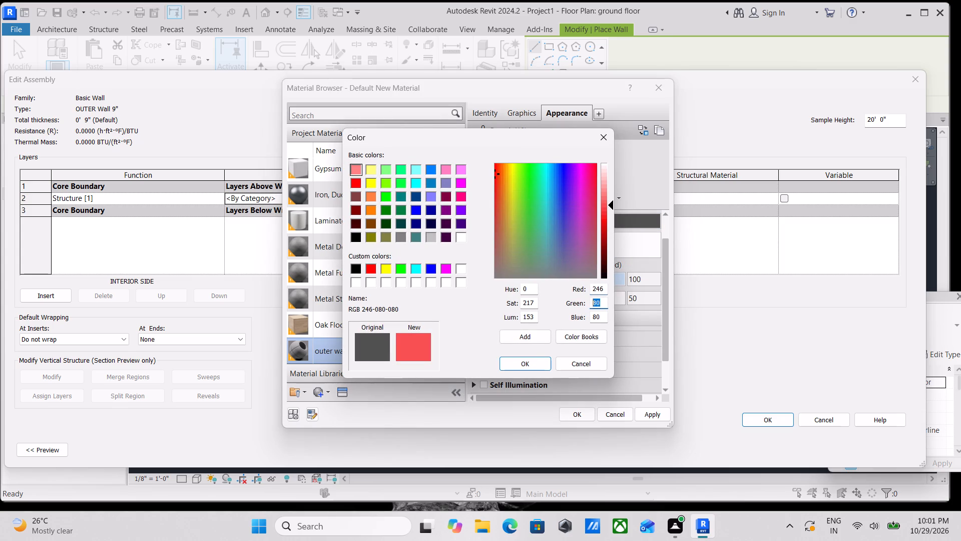
pyautogui.moveTo(582, 305); pyautogui.dragTo(566, 305)
pyautogui.write('240')
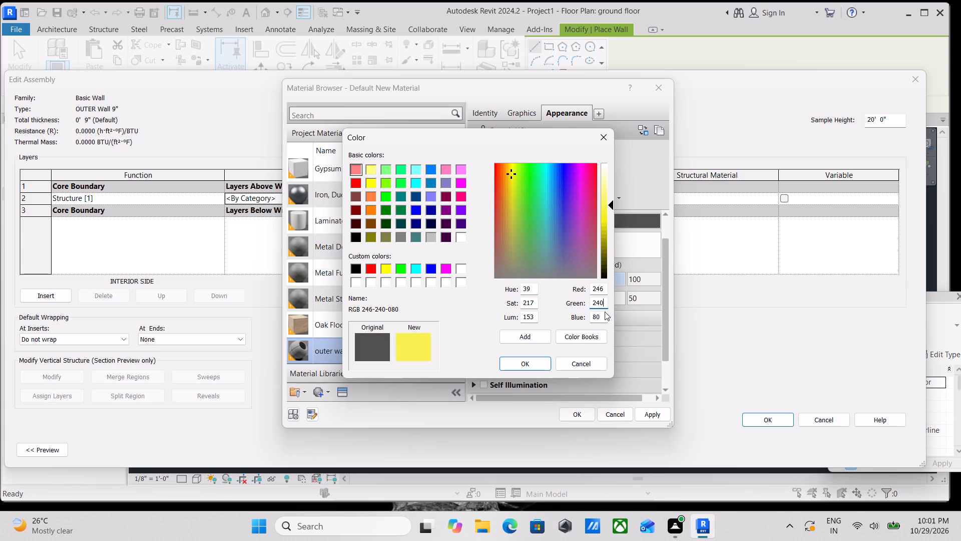
pyautogui.moveTo(601, 317); pyautogui.dragTo(546, 316)
pyautogui.write('227')
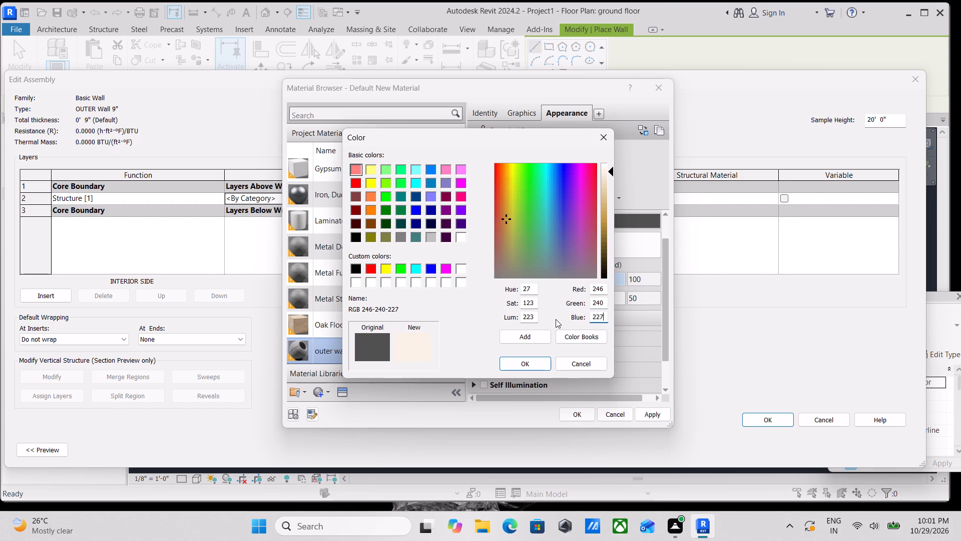
pyautogui.click(527, 363)
pyautogui.click(653, 417)
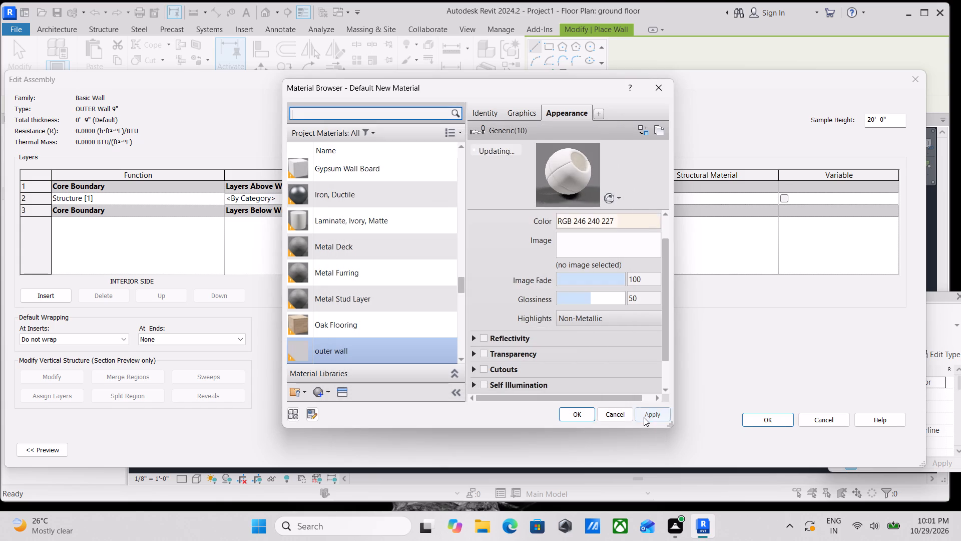
pyautogui.click(580, 417)
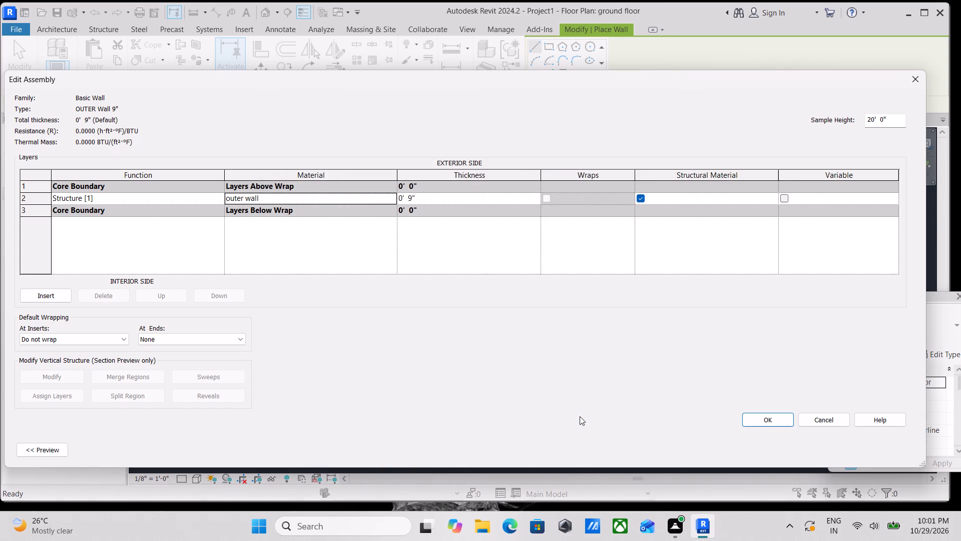
# Accept the layer assembly and apply the type properties of the OUTER Wall 9" type.
pyautogui.click(769, 418)
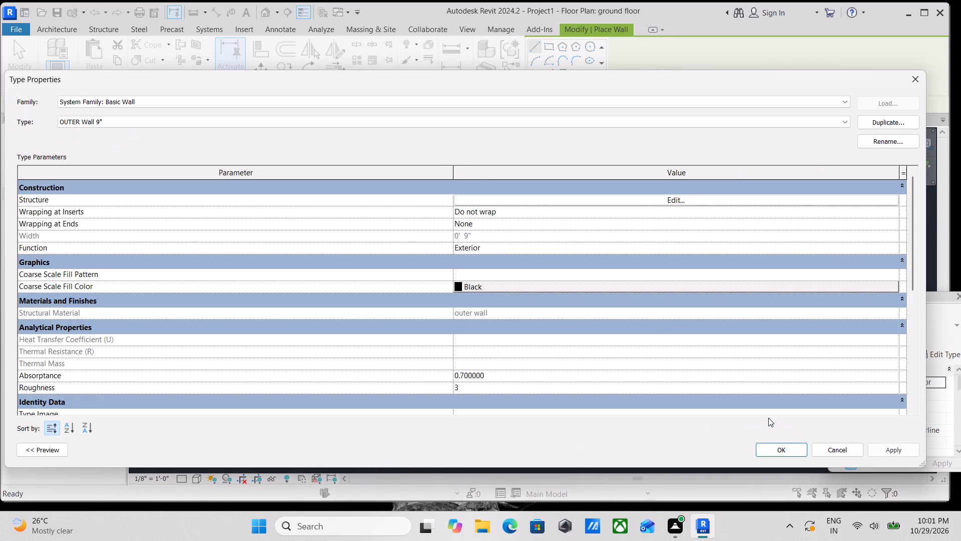
pyautogui.click(895, 450)
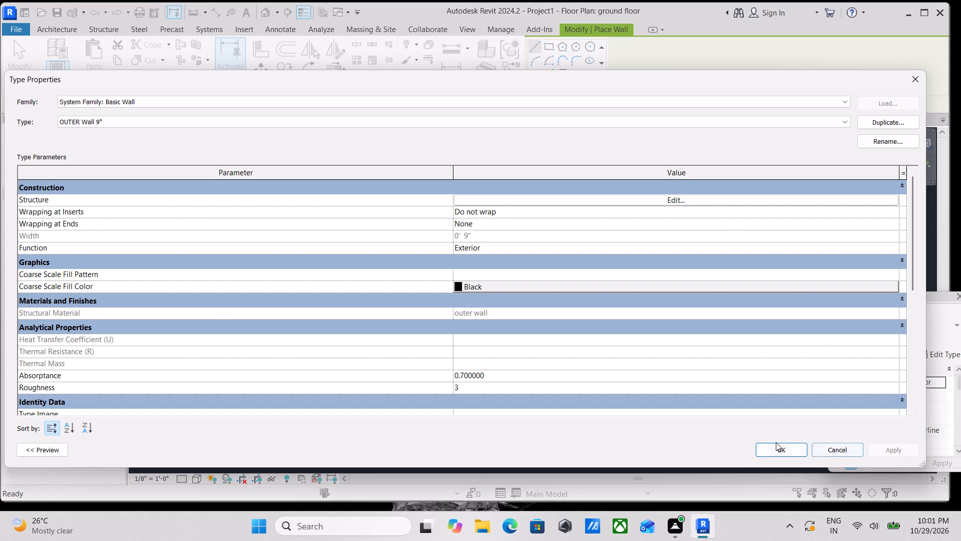
pyautogui.click(775, 451)
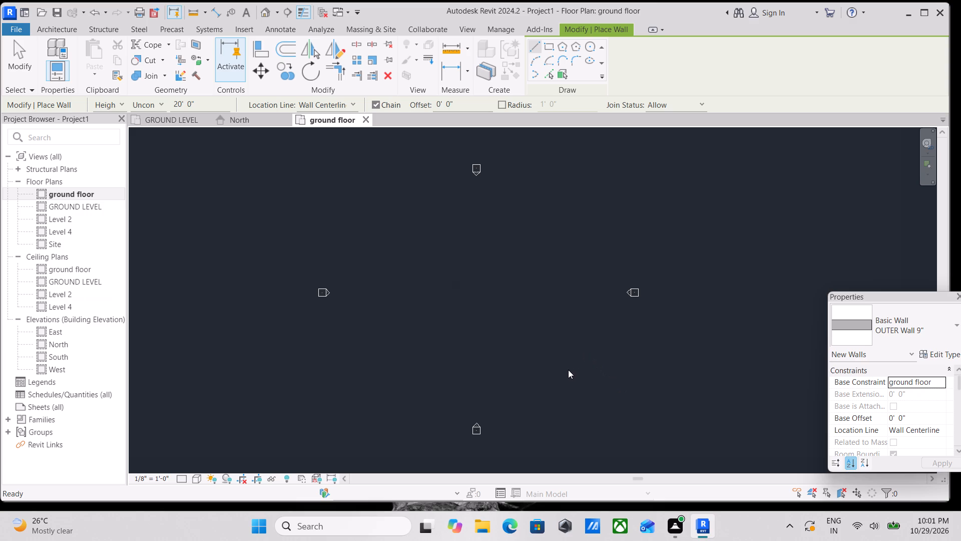
# Draw a rectangle of OUTER Wall 9" walls between the elevation markers, about 32'-6" long by 22'-0" deep.
pyautogui.scroll(3, 314, 314)
pyautogui.click(538, 47)
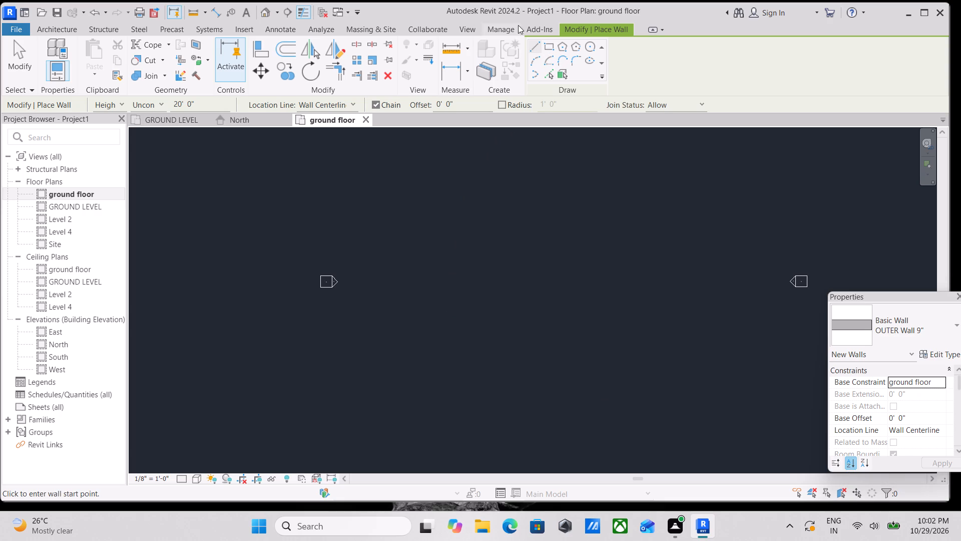
pyautogui.click(544, 48)
pyautogui.click(433, 243)
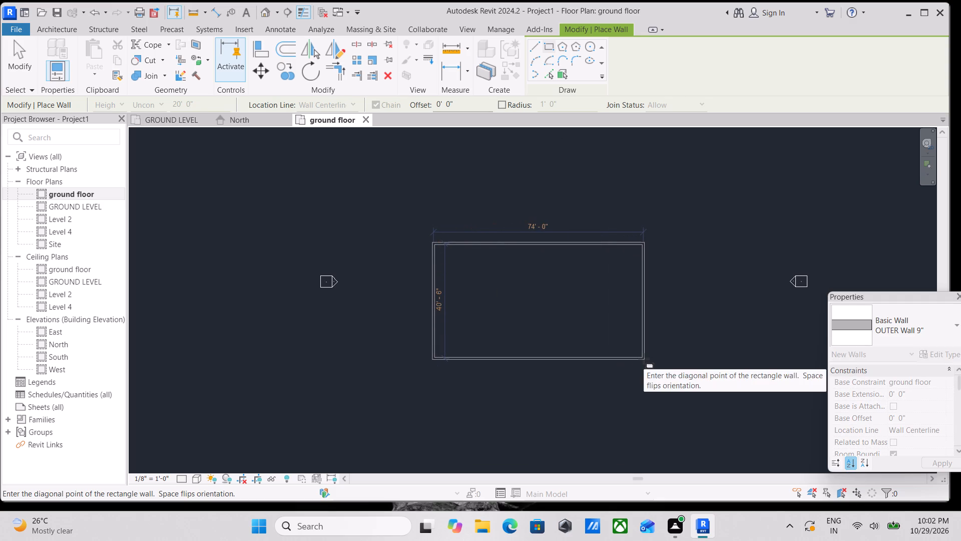
pyautogui.scroll(1, 645, 333)
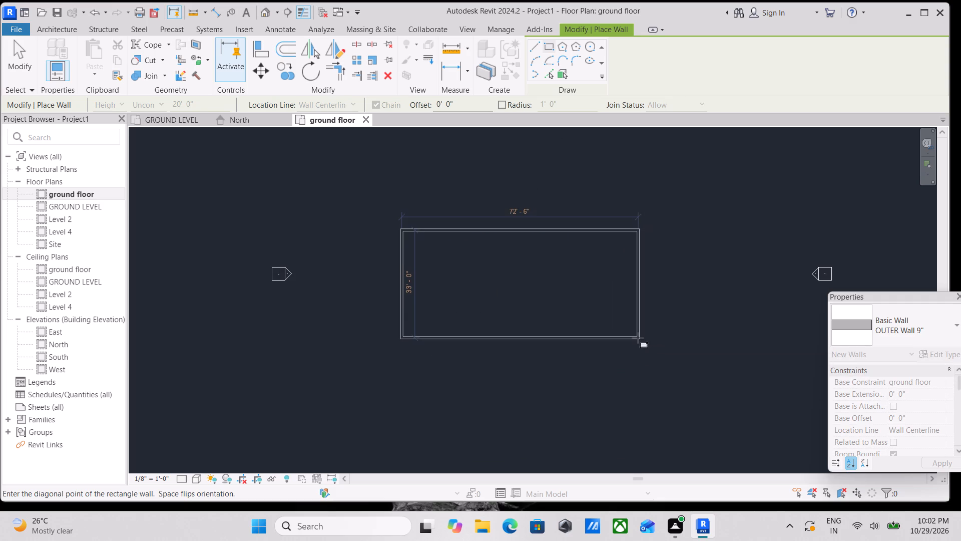
pyautogui.scroll(3, 555, 302)
pyautogui.moveTo(492, 275); pyautogui.dragTo(728, 334, button='middle')
pyautogui.scroll(3, 686, 319)
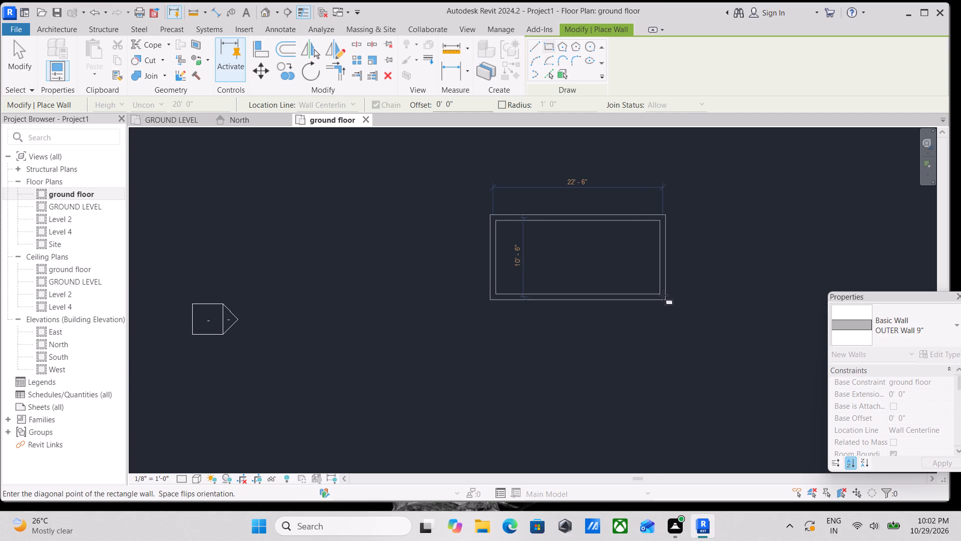
pyautogui.scroll(2, 663, 295)
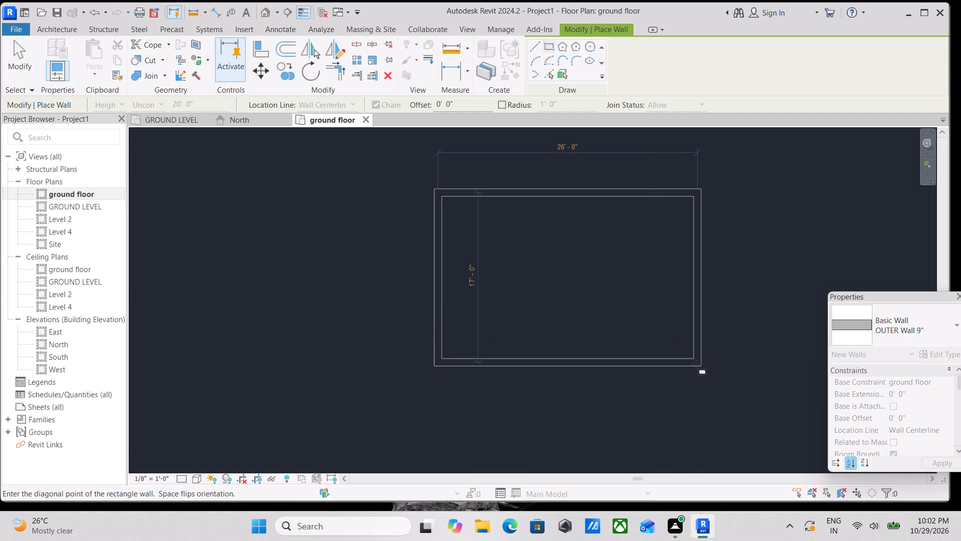
pyautogui.moveTo(696, 364); pyautogui.dragTo(684, 306, button='middle')
pyautogui.scroll(-3, 705, 324)
pyautogui.moveTo(705, 324); pyautogui.dragTo(676, 338, button='middle')
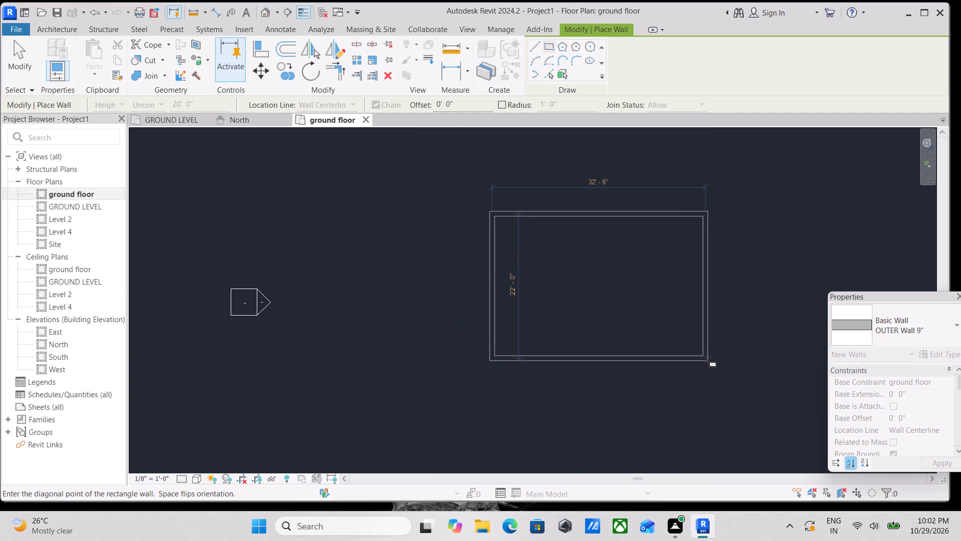
pyautogui.click(707, 357)
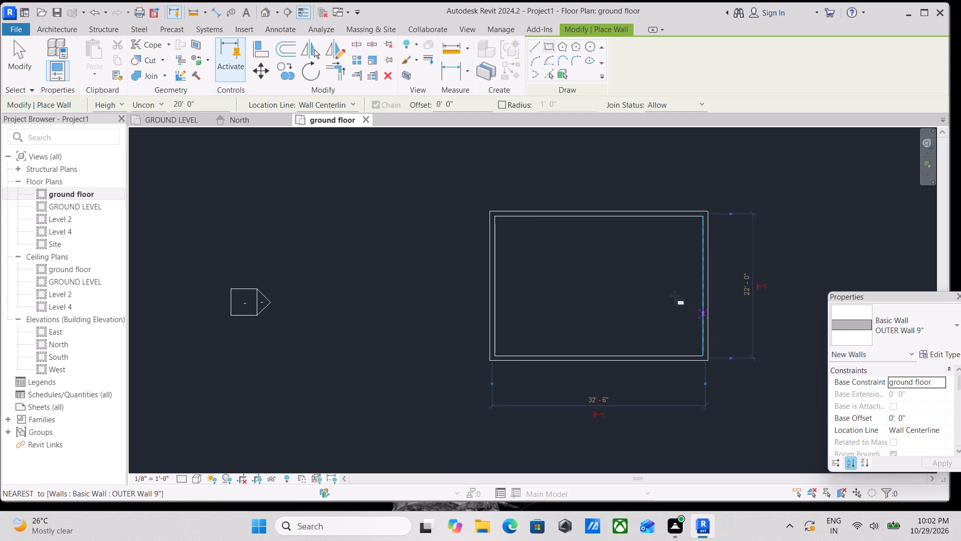
pyautogui.press('Escape')
pyautogui.press('Escape')
pyautogui.press('Escape')
# Set the distance between the west and east outer walls to 35' by moving the west wall.
pyautogui.click(491, 307)
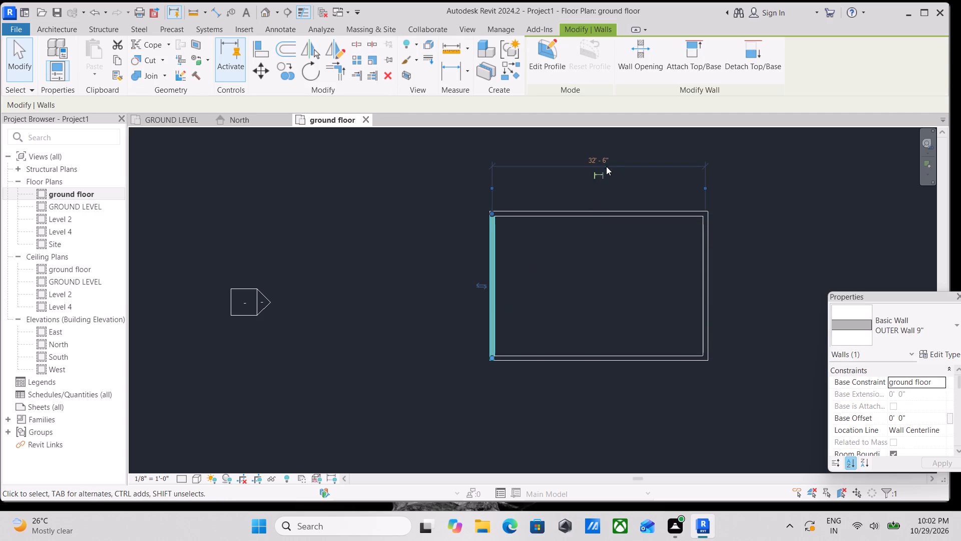
pyautogui.click(605, 155)
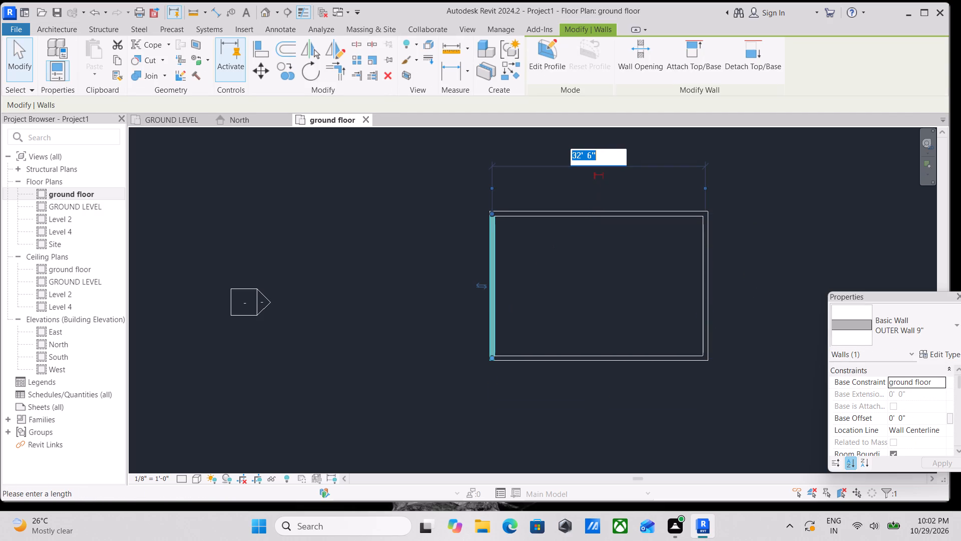
pyautogui.write('35')
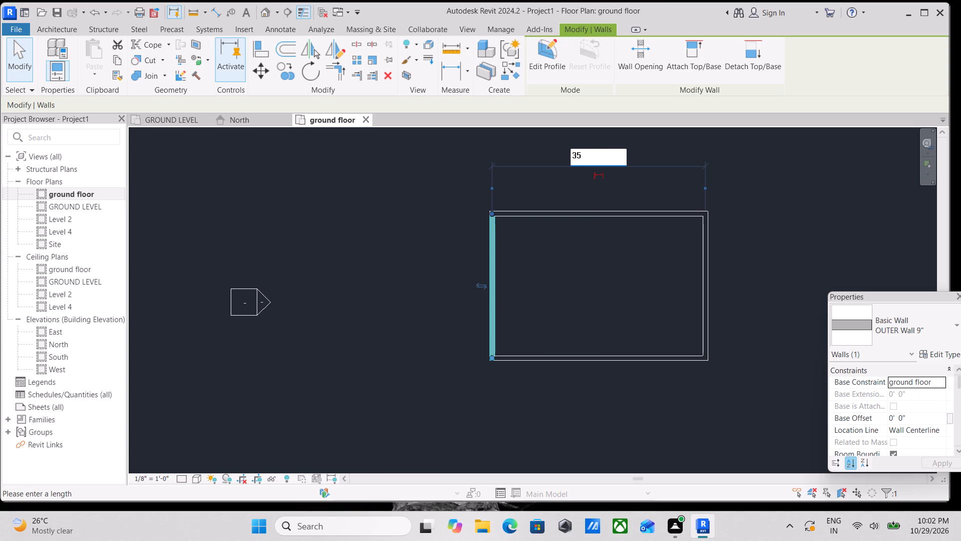
pyautogui.press("'")
pyautogui.press('Return')
pyautogui.scroll(1, 605, 154)
pyautogui.press('Escape')
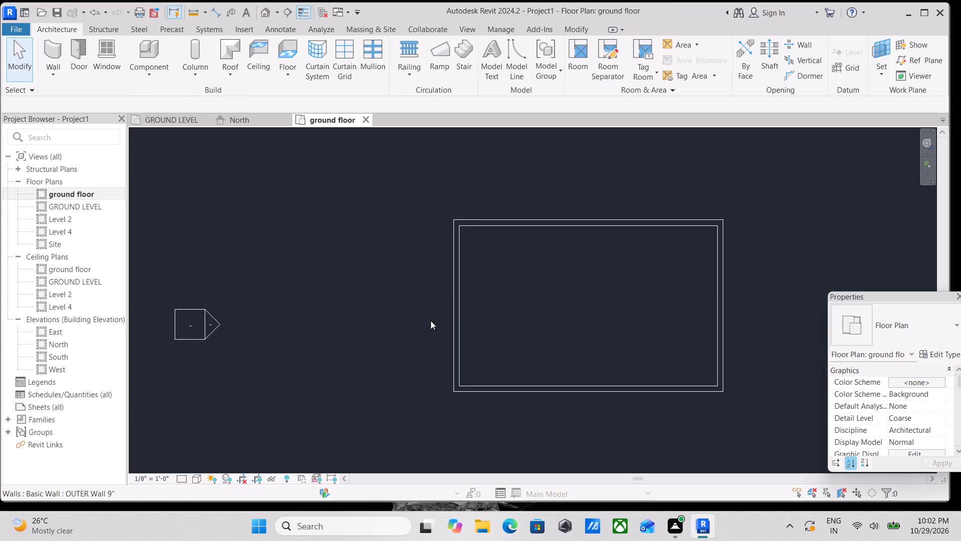
# Set the distance between the north and south outer walls to 23' by moving the north wall.
pyautogui.click(510, 220)
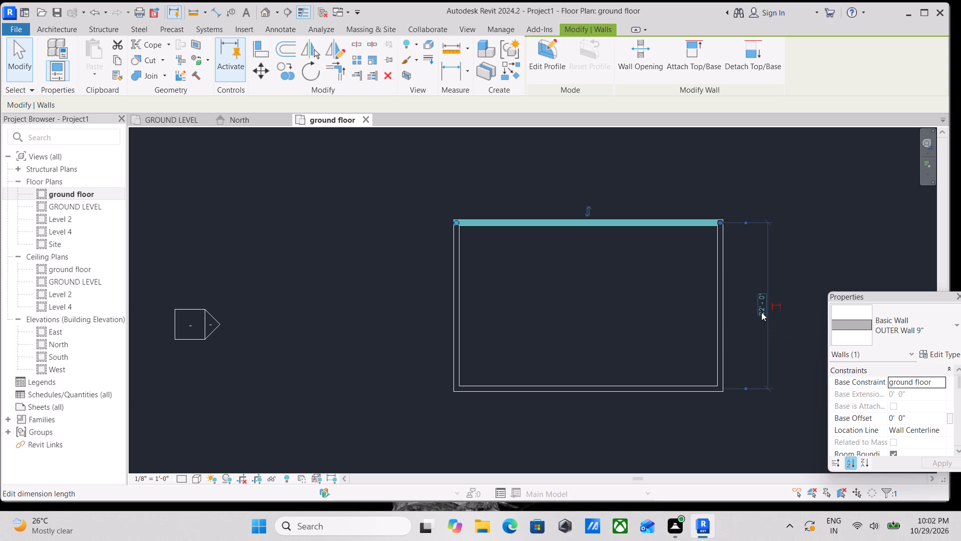
pyautogui.click(761, 312)
pyautogui.write("23'")
pyautogui.press('Return')
pyautogui.press('Escape')
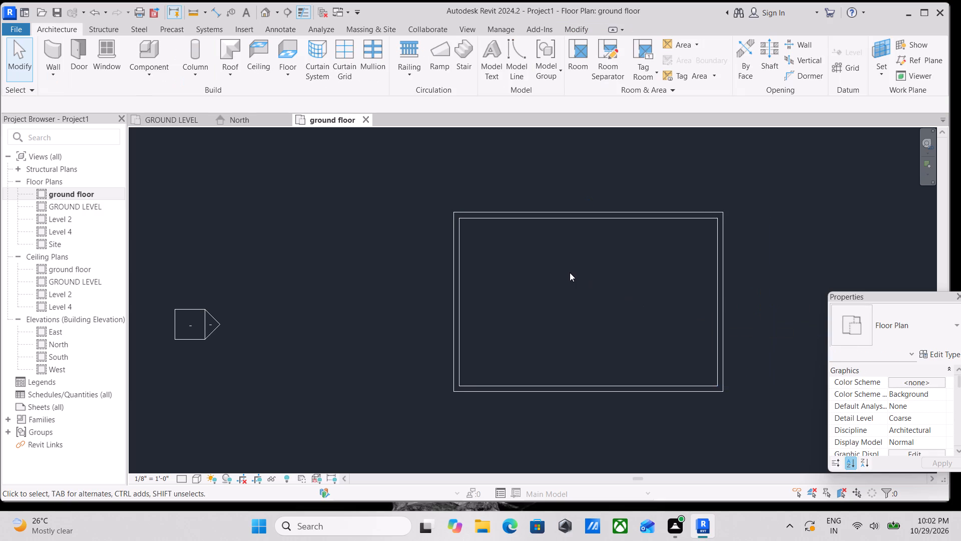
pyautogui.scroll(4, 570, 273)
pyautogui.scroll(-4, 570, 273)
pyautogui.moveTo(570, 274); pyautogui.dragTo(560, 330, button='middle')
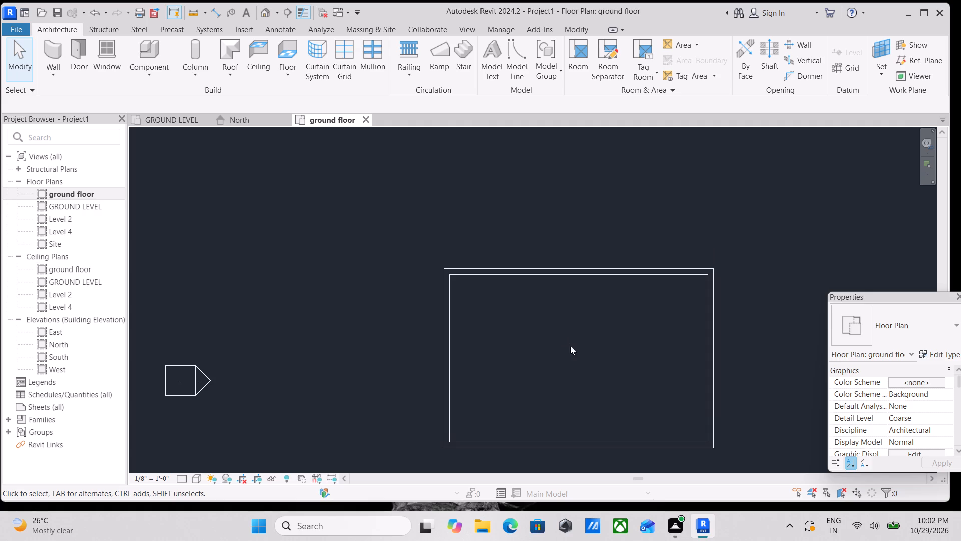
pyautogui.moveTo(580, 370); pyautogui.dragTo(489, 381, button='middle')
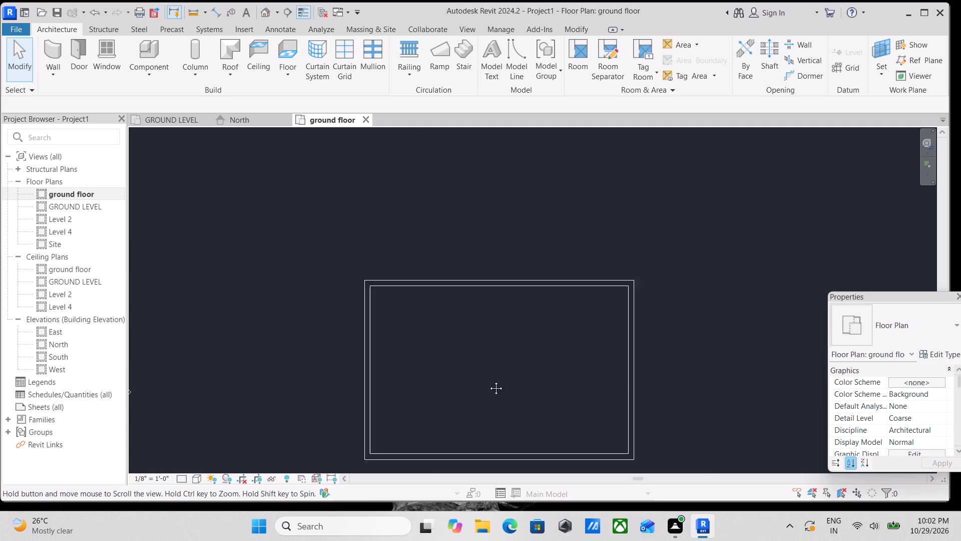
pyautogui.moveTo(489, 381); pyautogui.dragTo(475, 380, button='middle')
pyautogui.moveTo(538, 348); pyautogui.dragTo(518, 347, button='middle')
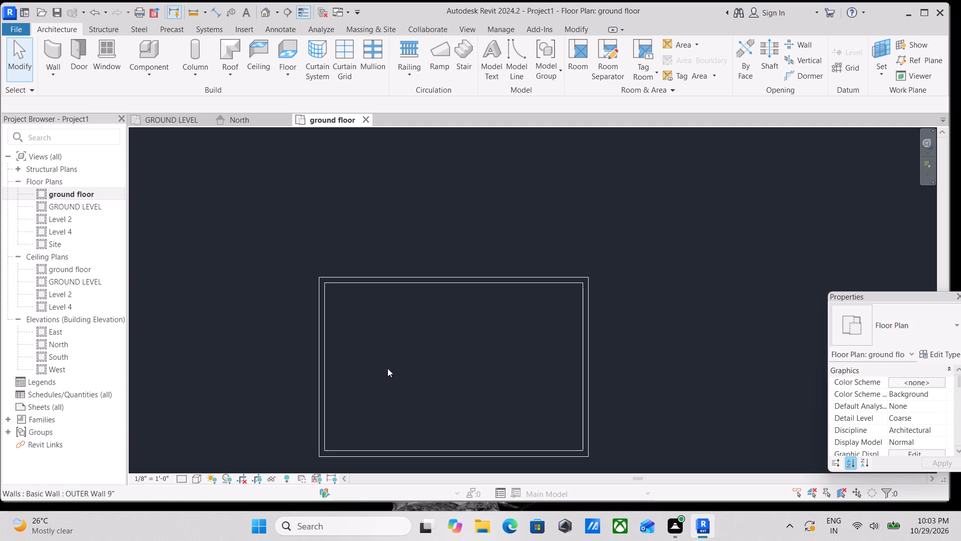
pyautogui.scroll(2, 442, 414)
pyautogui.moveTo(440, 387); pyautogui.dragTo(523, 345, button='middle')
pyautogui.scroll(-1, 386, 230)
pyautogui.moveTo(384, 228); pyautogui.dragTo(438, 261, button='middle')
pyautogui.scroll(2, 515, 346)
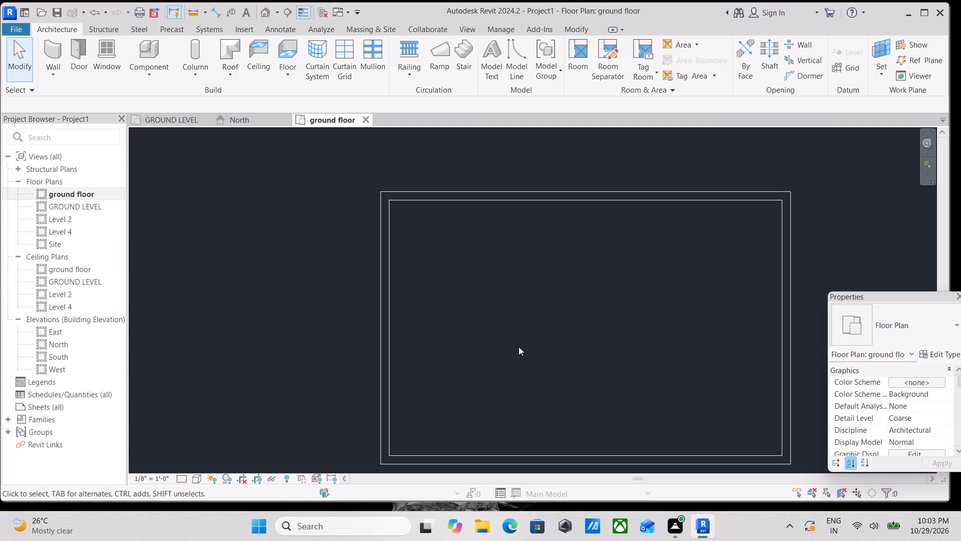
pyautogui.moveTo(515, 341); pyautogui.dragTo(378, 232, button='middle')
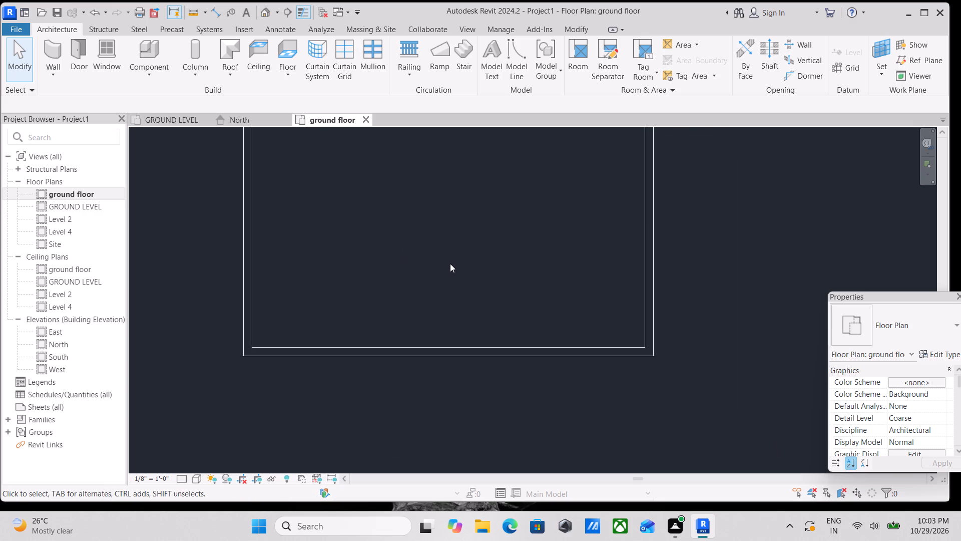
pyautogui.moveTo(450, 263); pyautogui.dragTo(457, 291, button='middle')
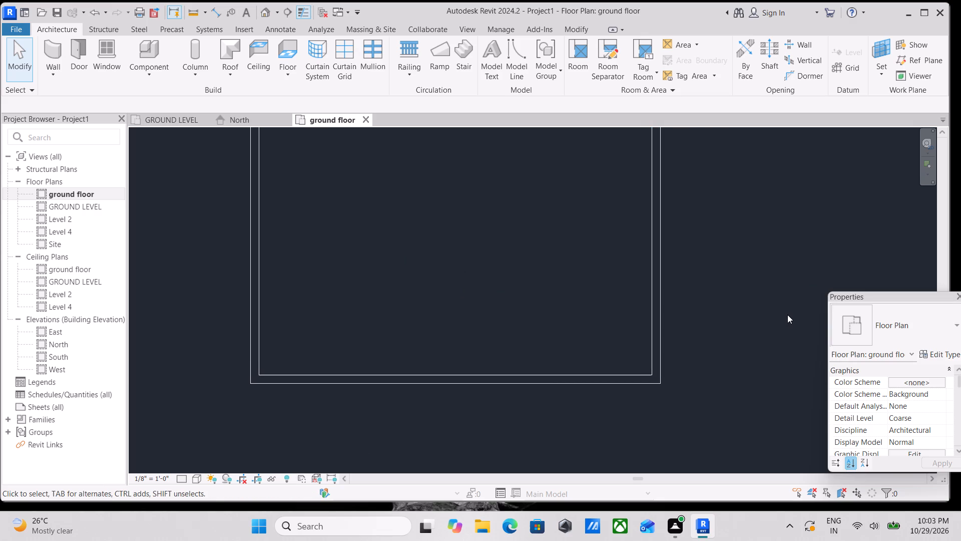
# Start the Wall command and duplicate the OUTER Wall 9" type as inner wall 4.5".
pyautogui.write('wa')
pyautogui.click(951, 351)
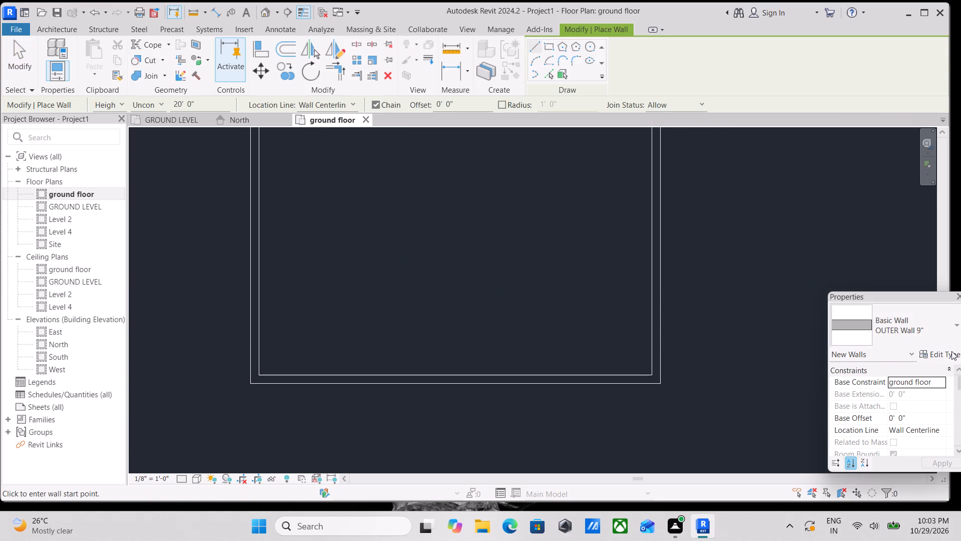
pyautogui.click(870, 123)
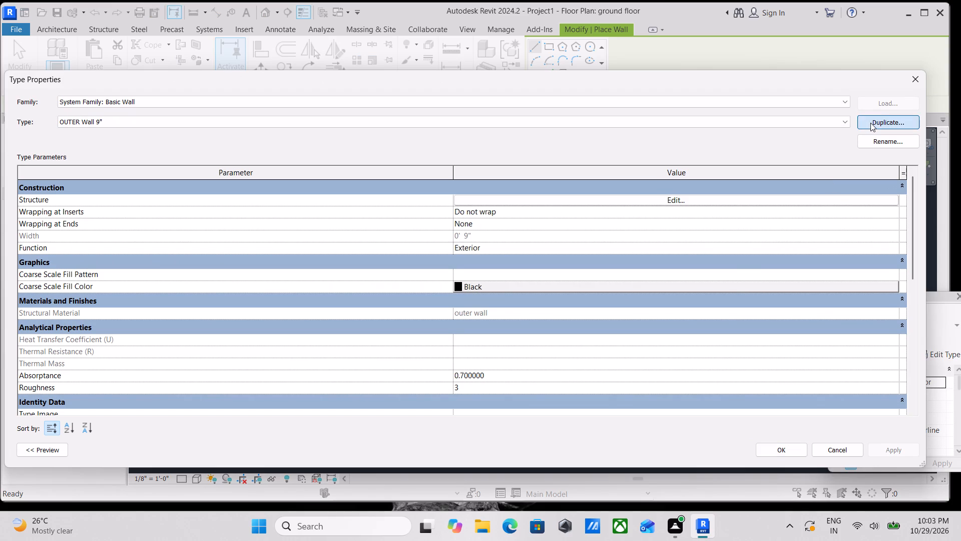
pyautogui.press('BackSpace')
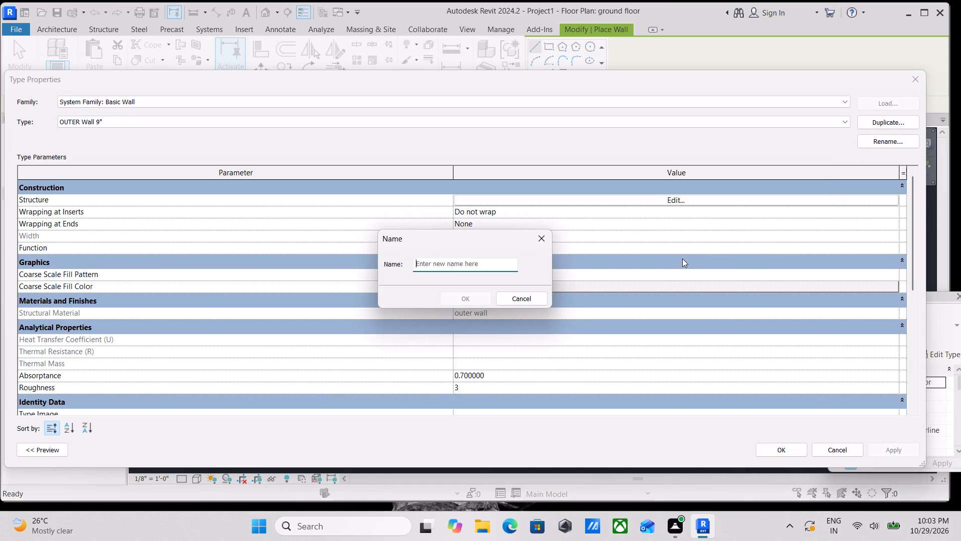
pyautogui.write('inn')
pyautogui.write('we')
pyautogui.press('BackSpace')
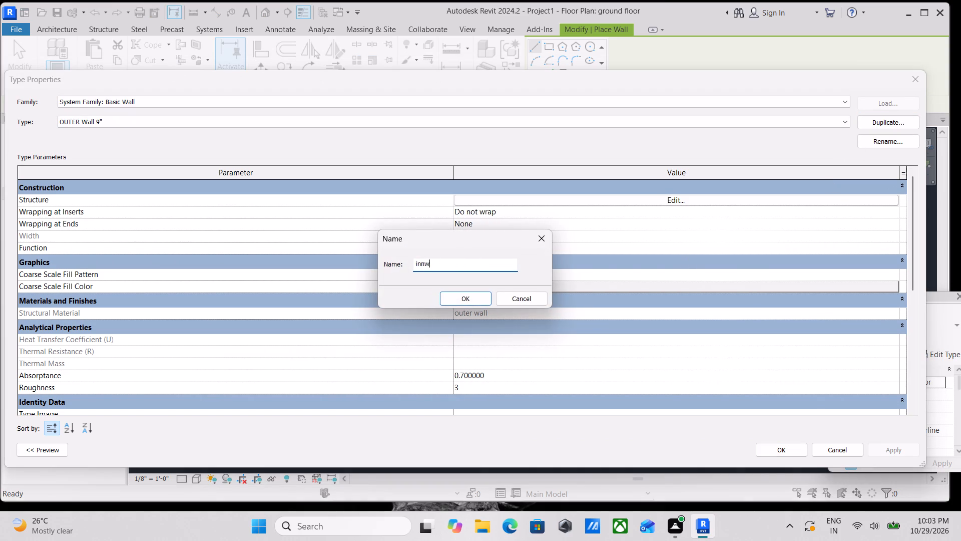
pyautogui.press('BackSpace')
pyautogui.write('er')
pyautogui.press('space')
pyautogui.write('wall')
pyautogui.press('space')
pyautogui.write('4.5')
pyautogui.hotkey('shift', '"')
pyautogui.click(478, 296)
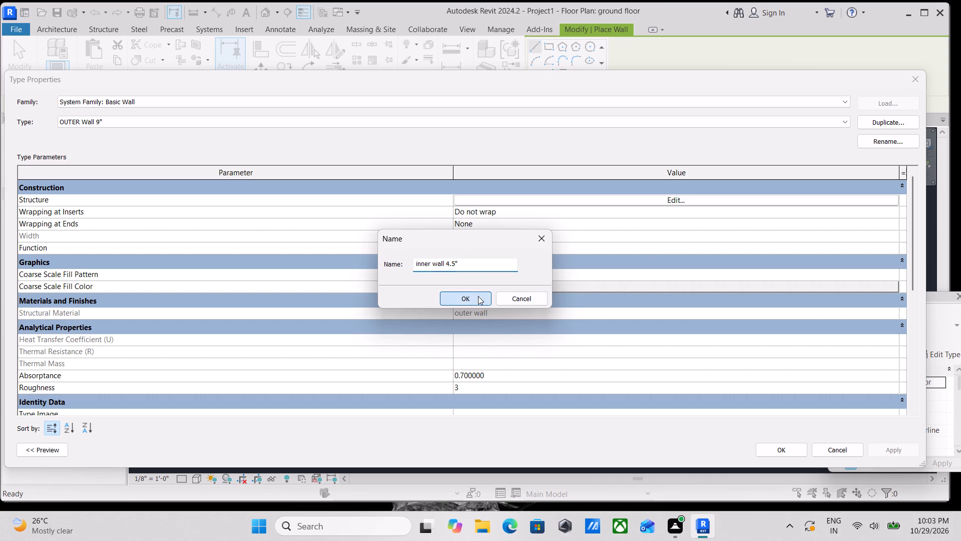
# Set the Structure [1] layer thickness of the inner wall 4.5" type to 4.5" and apply the type.
pyautogui.click(629, 206)
pyautogui.click(633, 198)
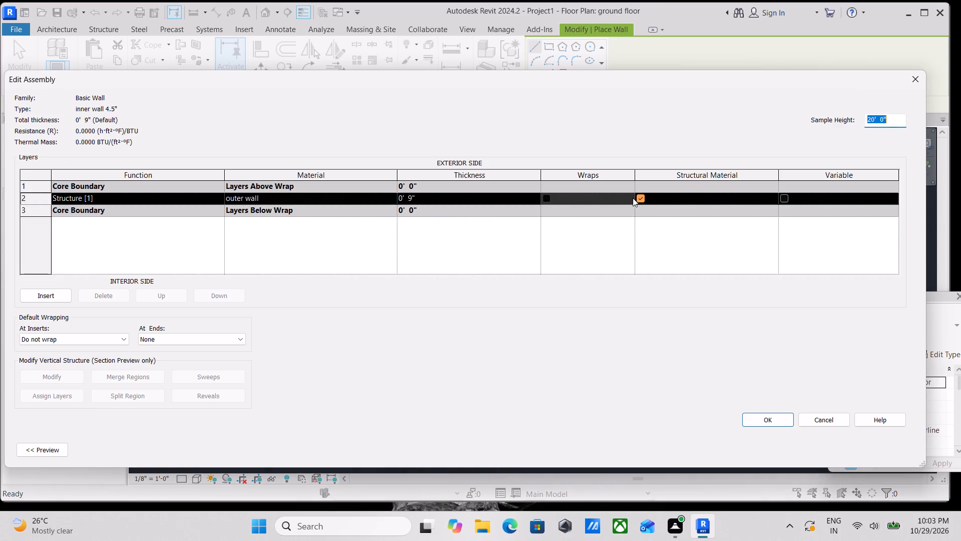
pyautogui.click(435, 198)
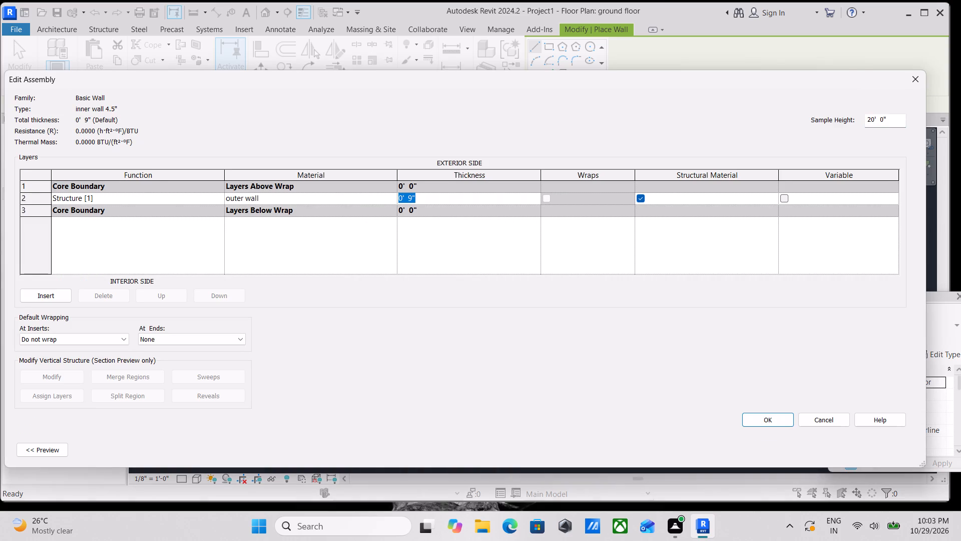
pyautogui.press('4')
pyautogui.write('.5')
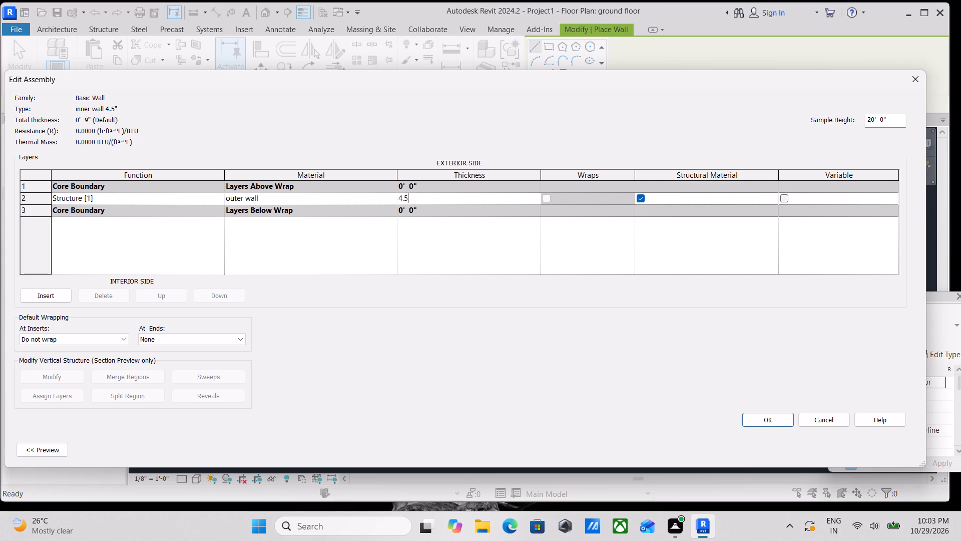
pyautogui.hotkey('shift', '"')
pyautogui.click(770, 417)
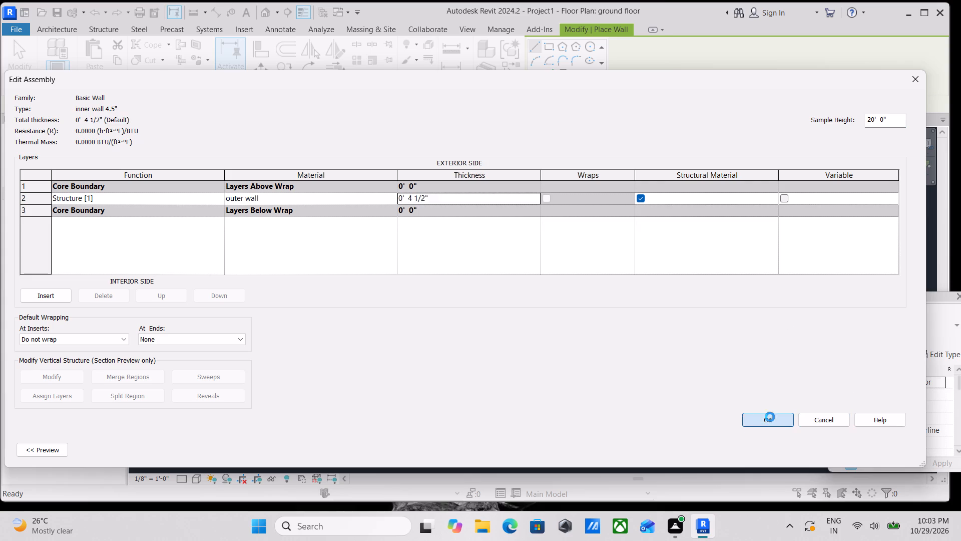
pyautogui.click(894, 450)
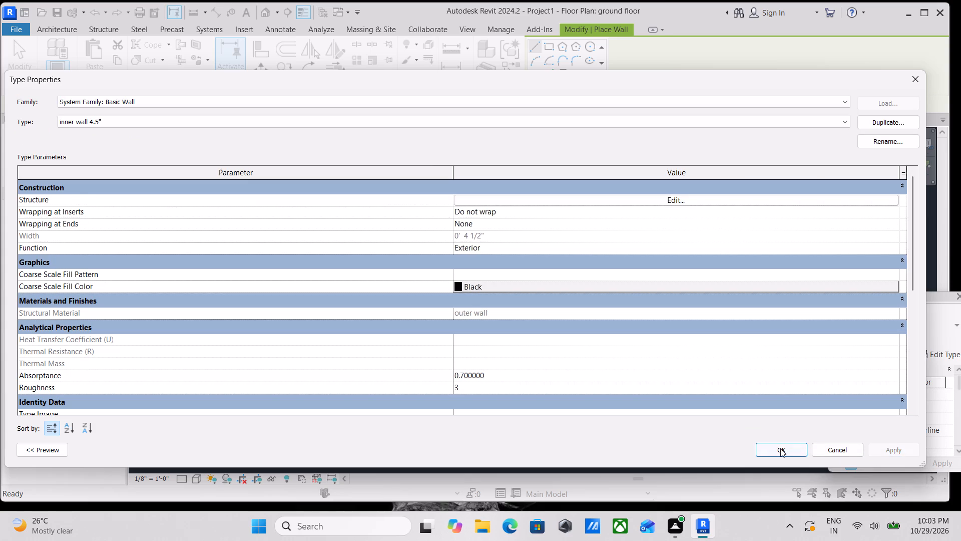
pyautogui.click(780, 448)
# Open the top level choices for the height of the new inner walls.
pyautogui.scroll(-2, 336, 257)
pyautogui.moveTo(336, 257); pyautogui.dragTo(372, 334, button='middle')
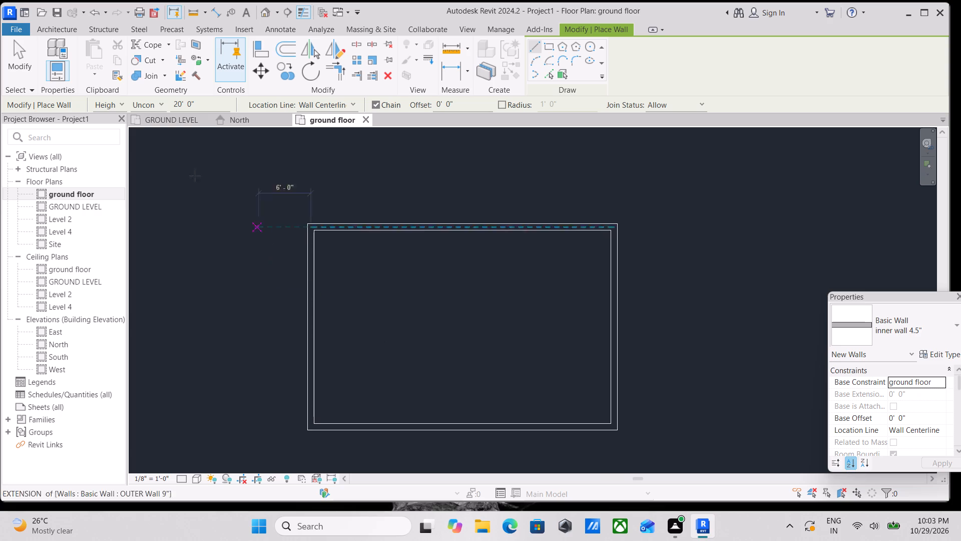
pyautogui.click(160, 100)
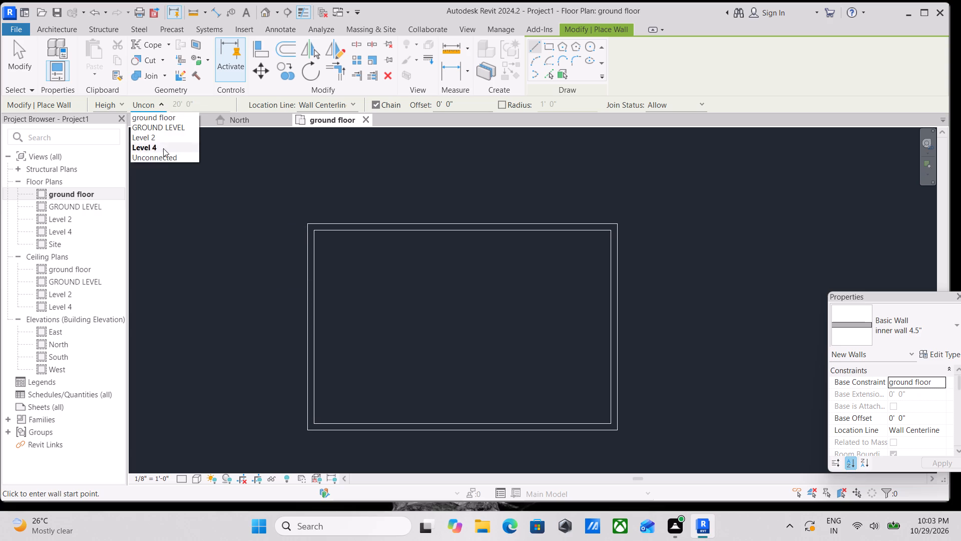
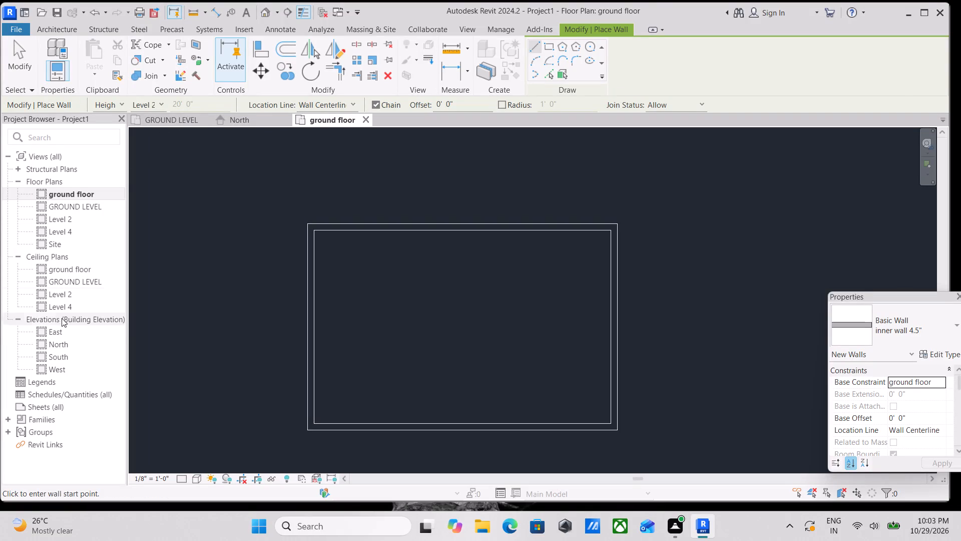
# Open the East elevation to examine the outer walls' height against the levels, and return to the ground floor plan.
pyautogui.doubleClick(65, 337)
pyautogui.scroll(-2, 547, 289)
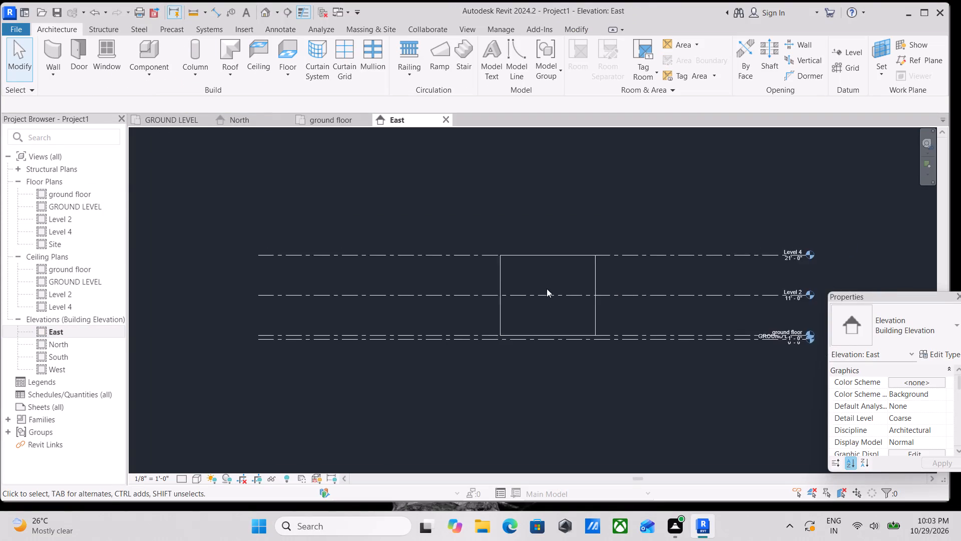
pyautogui.moveTo(547, 288); pyautogui.dragTo(428, 281, button='middle')
pyautogui.scroll(1, 428, 281)
pyautogui.scroll(-1, 550, 286)
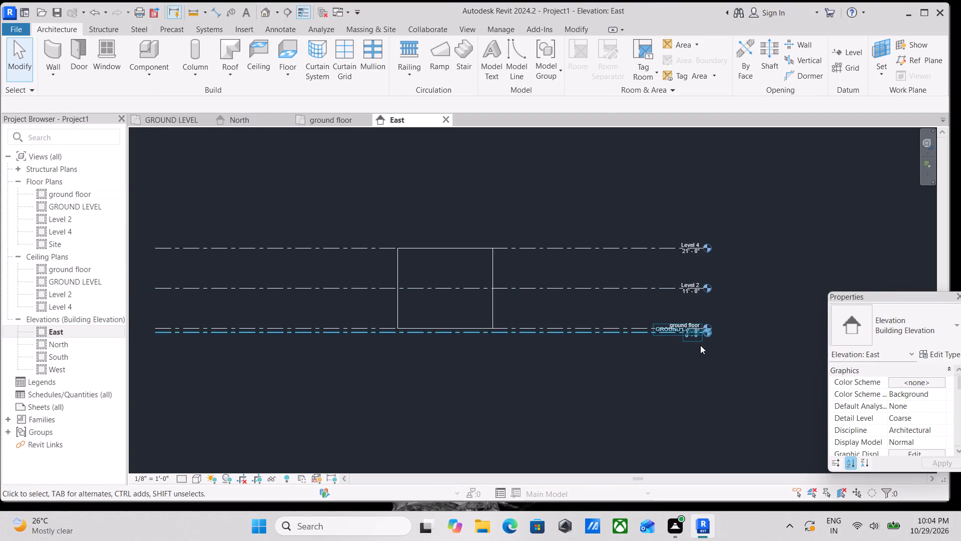
pyautogui.scroll(2, 678, 333)
pyautogui.moveTo(515, 245); pyautogui.dragTo(565, 271, button='middle')
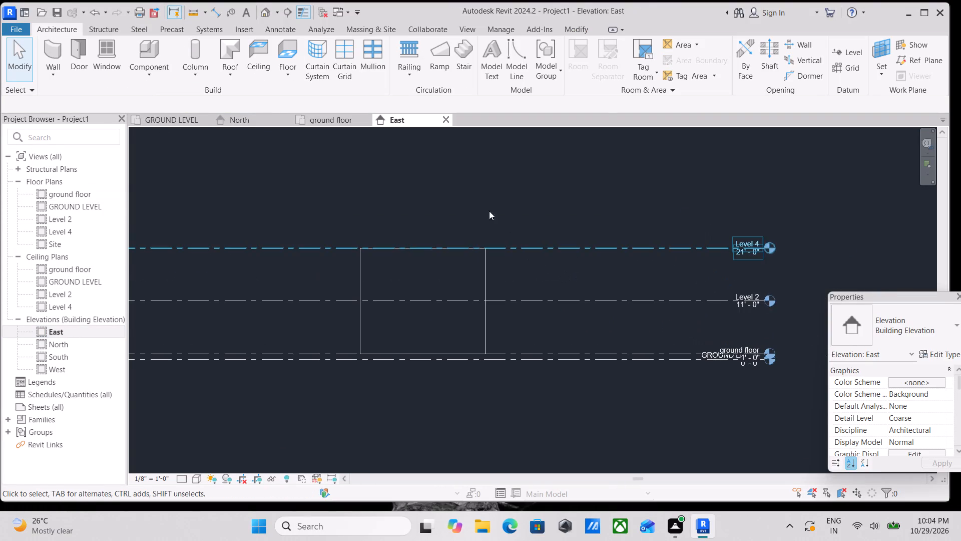
pyautogui.click(331, 122)
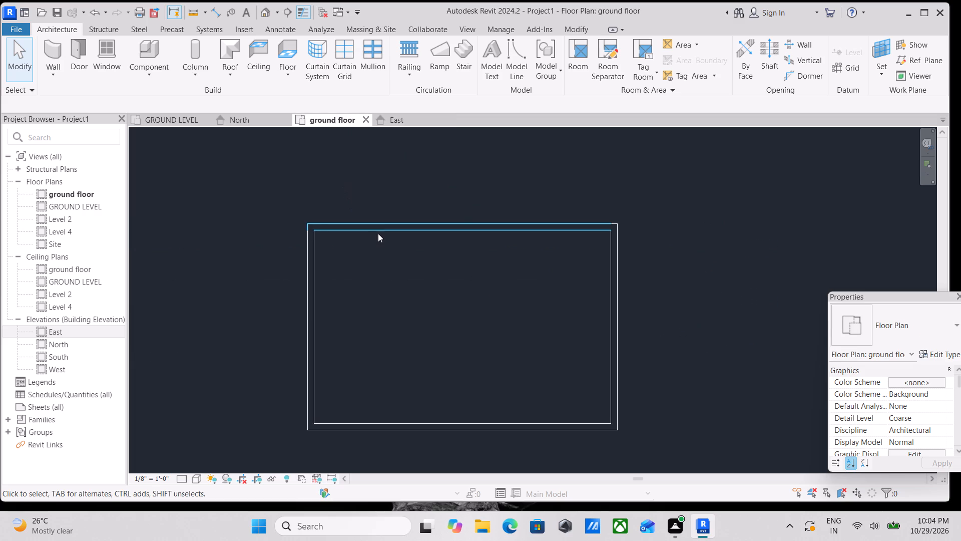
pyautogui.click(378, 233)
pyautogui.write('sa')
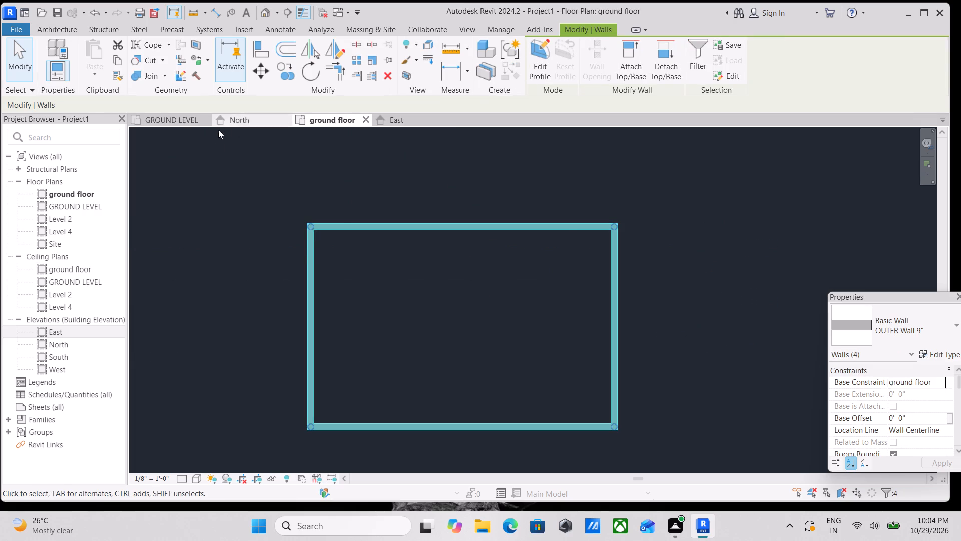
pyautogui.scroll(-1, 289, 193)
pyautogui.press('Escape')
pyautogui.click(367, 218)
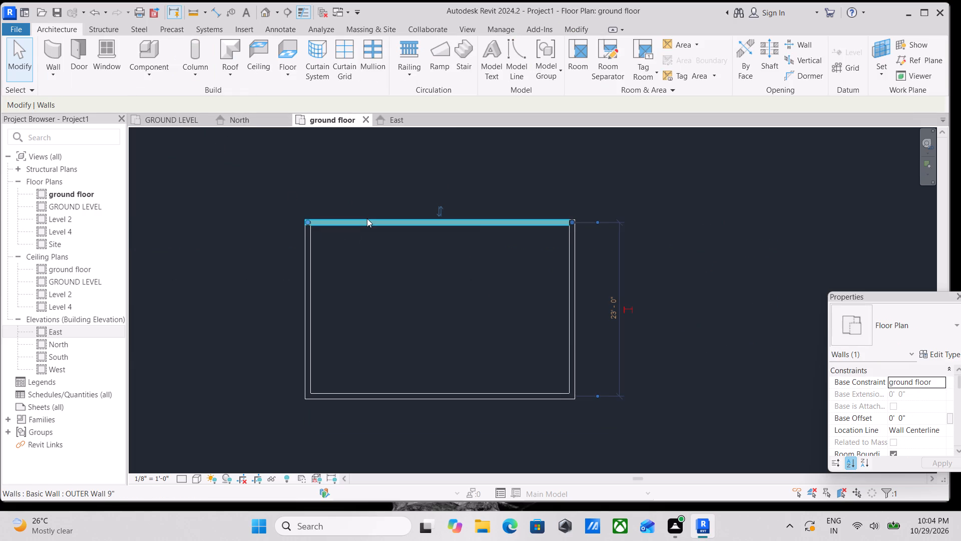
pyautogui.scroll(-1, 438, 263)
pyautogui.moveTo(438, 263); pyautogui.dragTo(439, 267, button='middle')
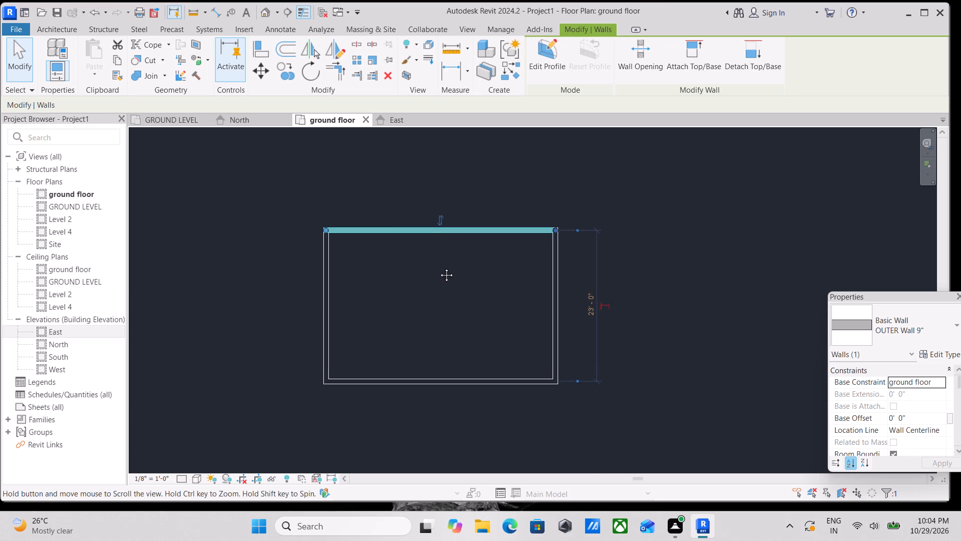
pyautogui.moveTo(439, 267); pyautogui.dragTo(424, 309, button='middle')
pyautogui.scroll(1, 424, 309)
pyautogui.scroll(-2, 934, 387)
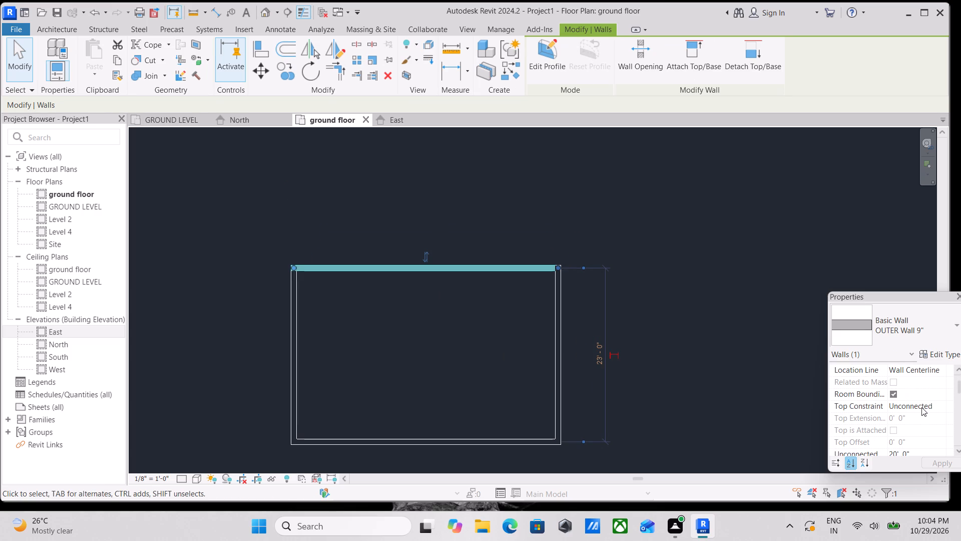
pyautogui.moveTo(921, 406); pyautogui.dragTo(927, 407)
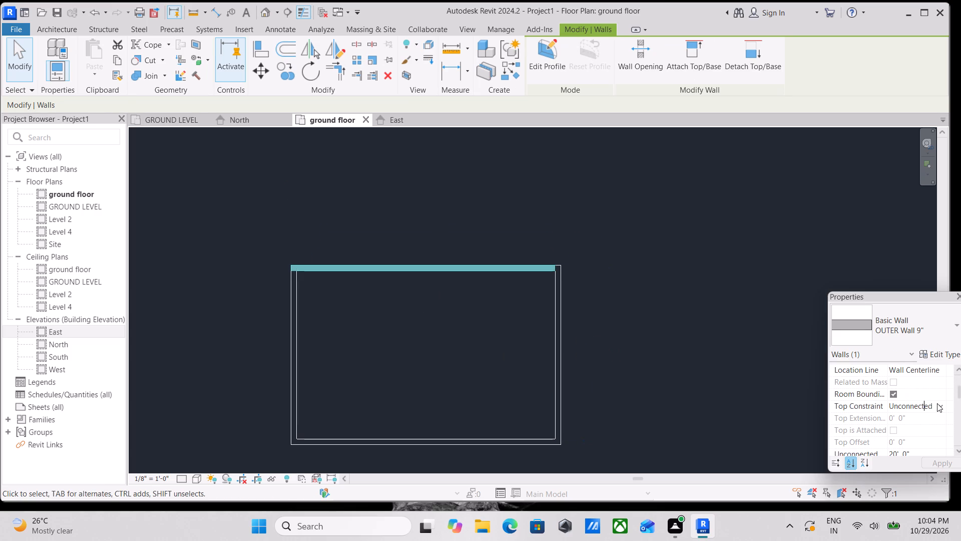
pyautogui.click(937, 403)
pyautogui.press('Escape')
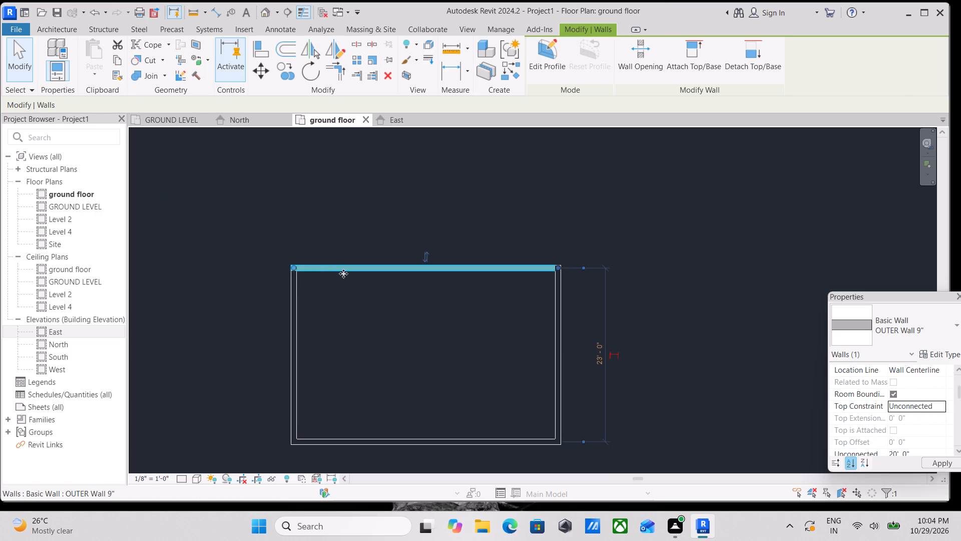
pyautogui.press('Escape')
# Select all four OUTER Wall 9" walls and set their top constraint to Up to level: Level 2.
pyautogui.click(364, 266)
pyautogui.write('sa')
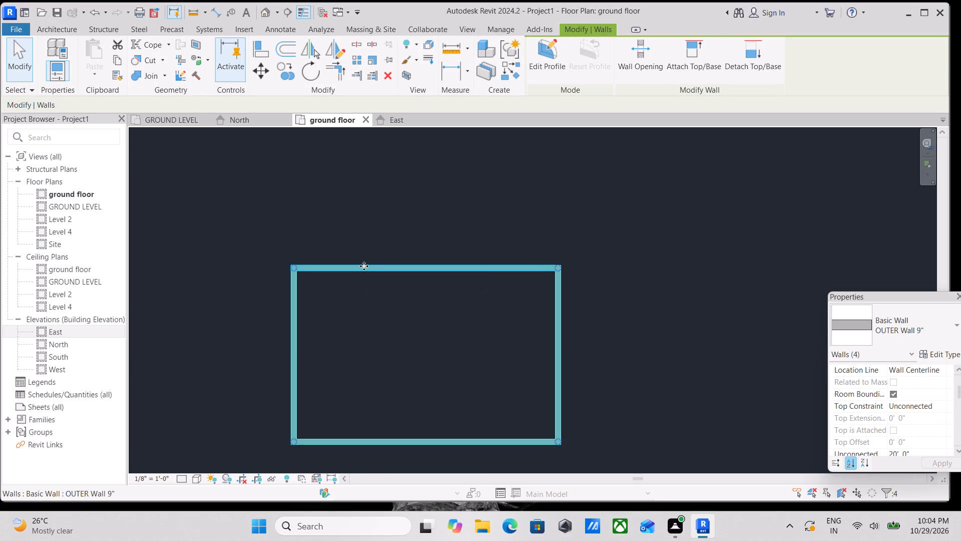
pyautogui.scroll(-1, 891, 421)
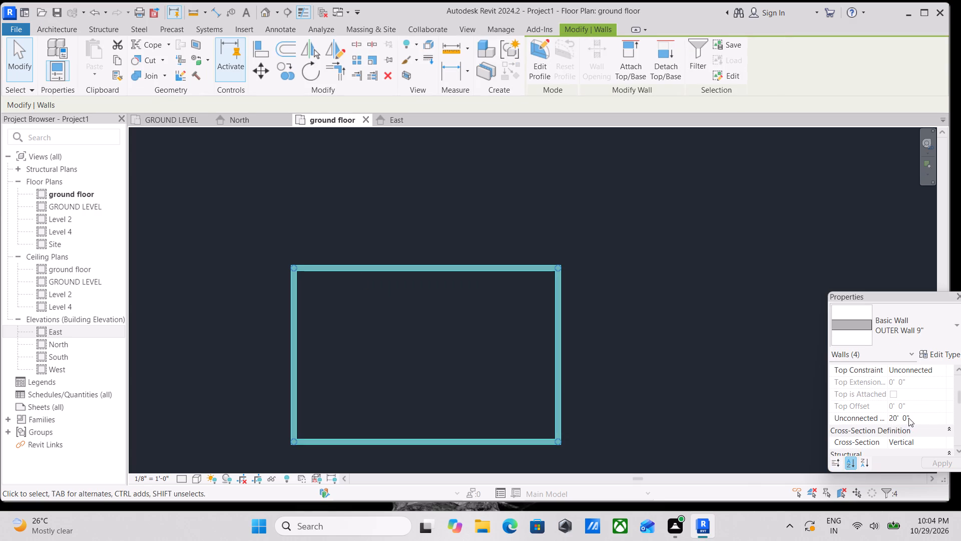
pyautogui.scroll(1, 928, 387)
pyautogui.click(938, 409)
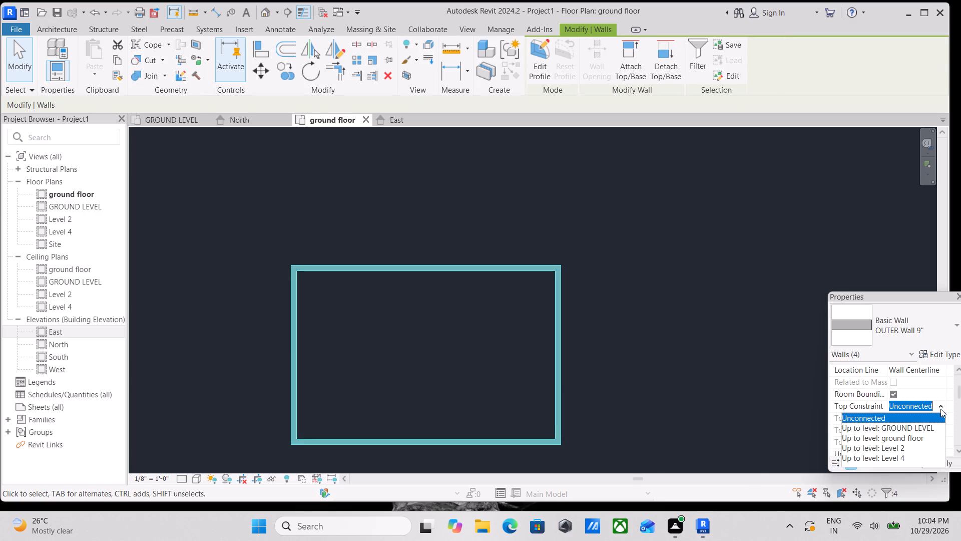
pyautogui.click(891, 449)
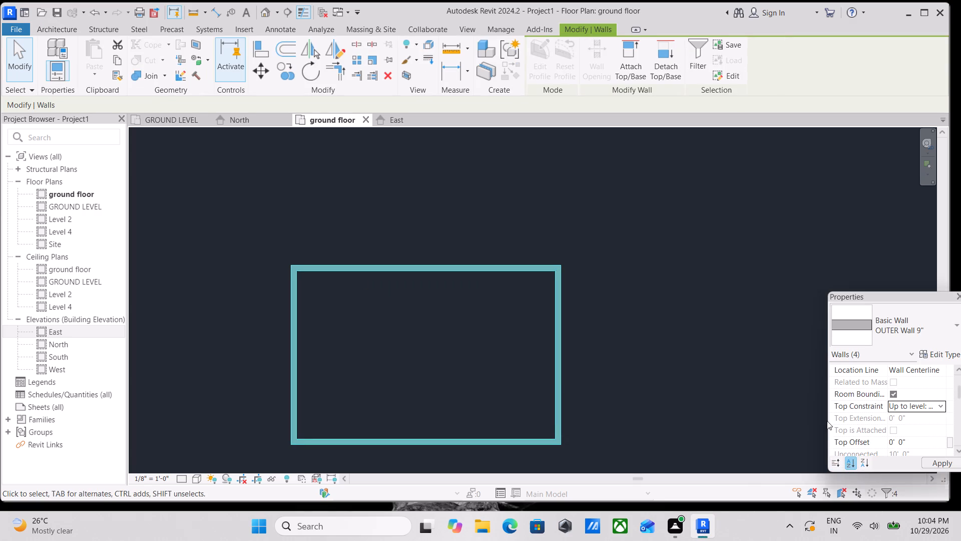
pyautogui.scroll(2, 537, 333)
pyautogui.scroll(3, 433, 278)
pyautogui.press('Escape')
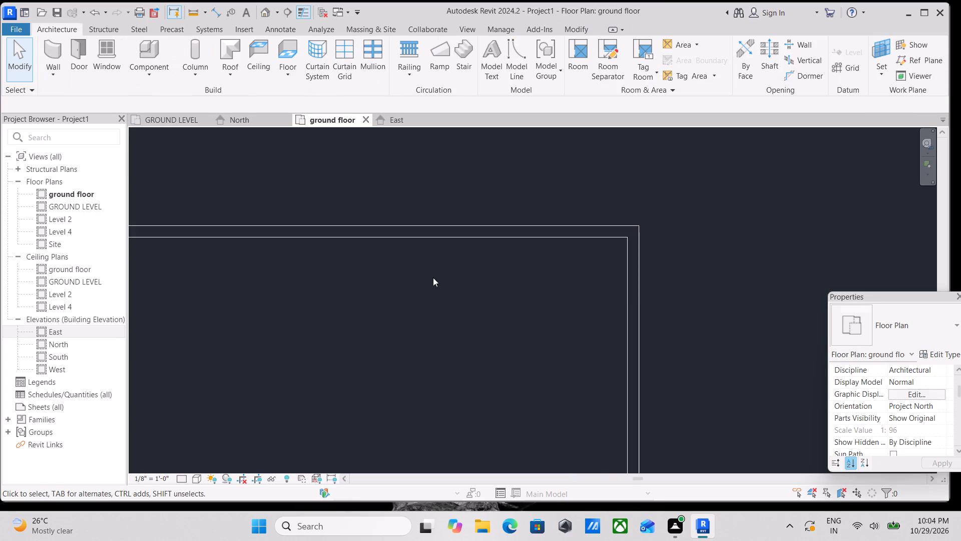
# Draw an inner wall 4.5" about 9' long northward from the south outer wall, about 11' 6" from the east wall.
pyautogui.scroll(-4, 433, 278)
pyautogui.moveTo(436, 279); pyautogui.dragTo(478, 295, button='middle')
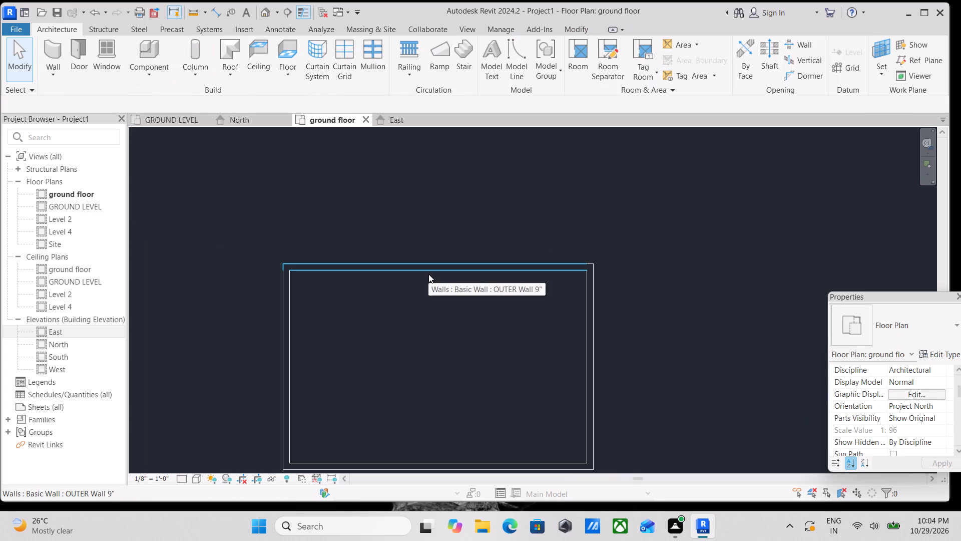
pyautogui.scroll(2, 409, 307)
pyautogui.scroll(-1, 410, 310)
pyautogui.moveTo(411, 311); pyautogui.dragTo(472, 342, button='middle')
pyautogui.write('wa')
pyautogui.scroll(-2, 486, 367)
pyautogui.moveTo(486, 367); pyautogui.dragTo(498, 257, button='middle')
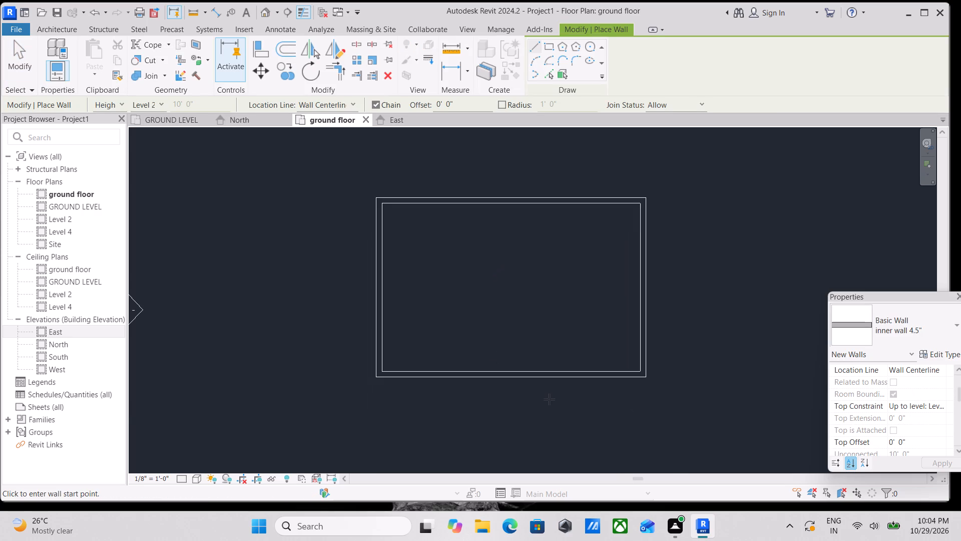
pyautogui.scroll(1, 572, 408)
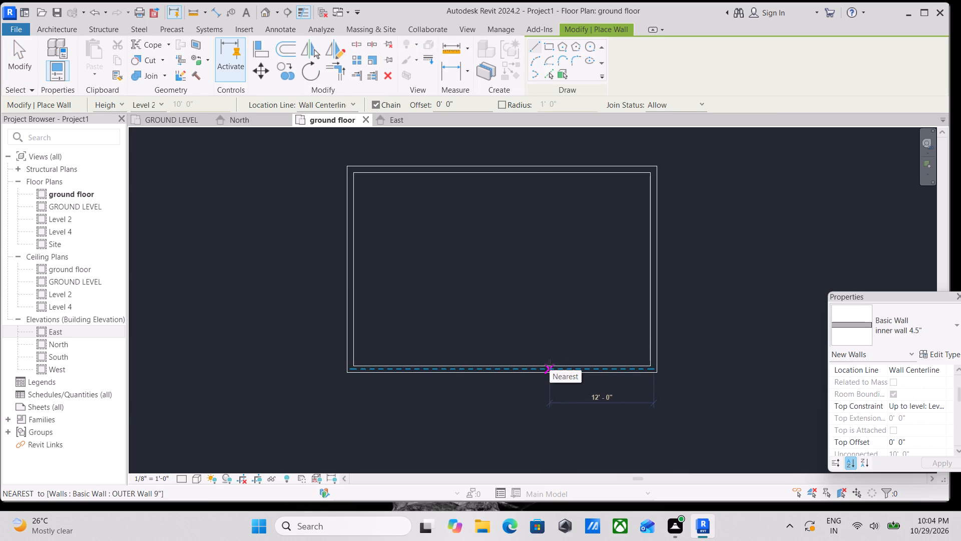
pyautogui.moveTo(550, 365); pyautogui.dragTo(568, 406, button='middle')
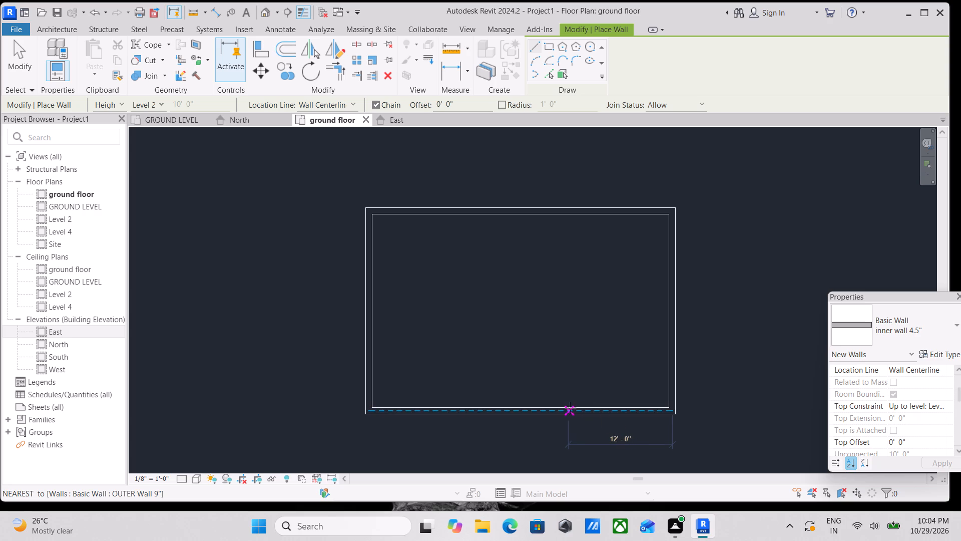
pyautogui.click(573, 407)
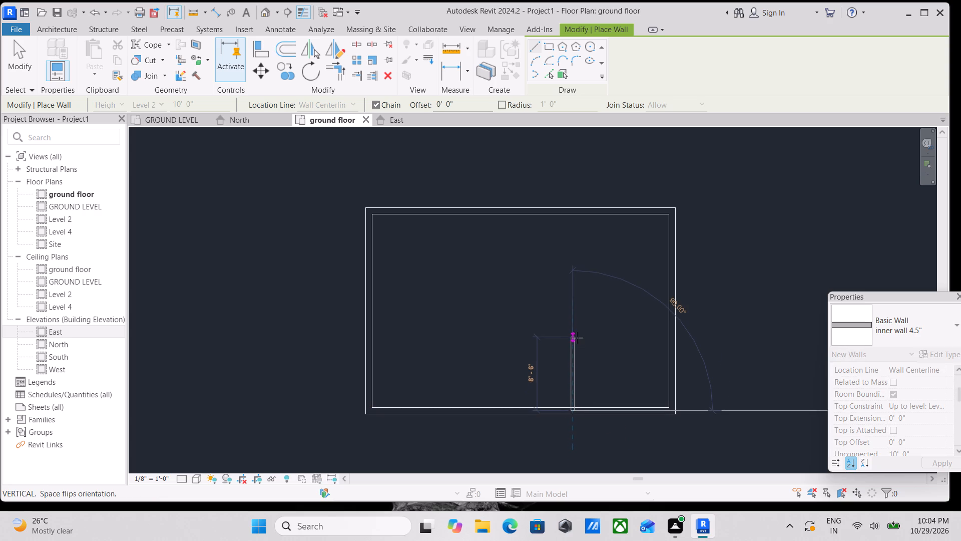
pyautogui.scroll(2, 577, 338)
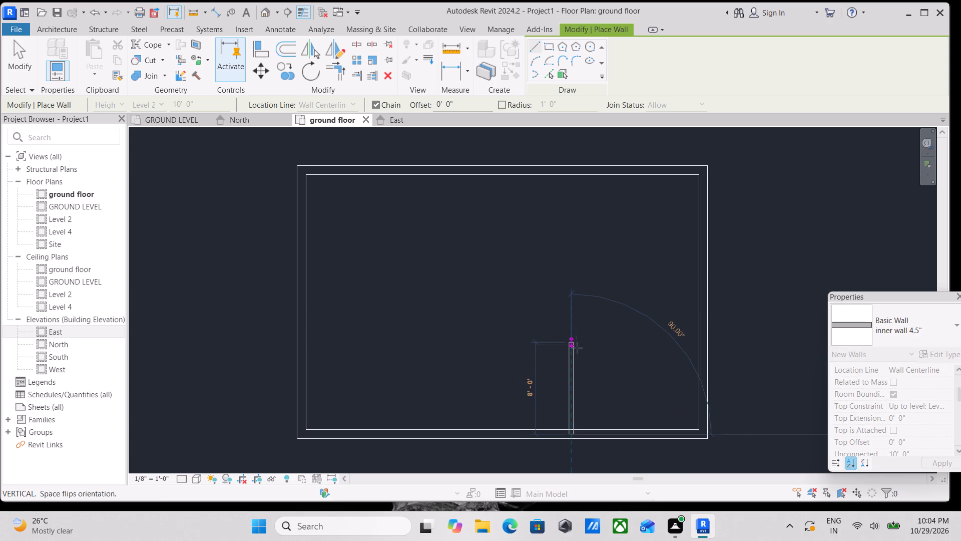
pyautogui.click(574, 331)
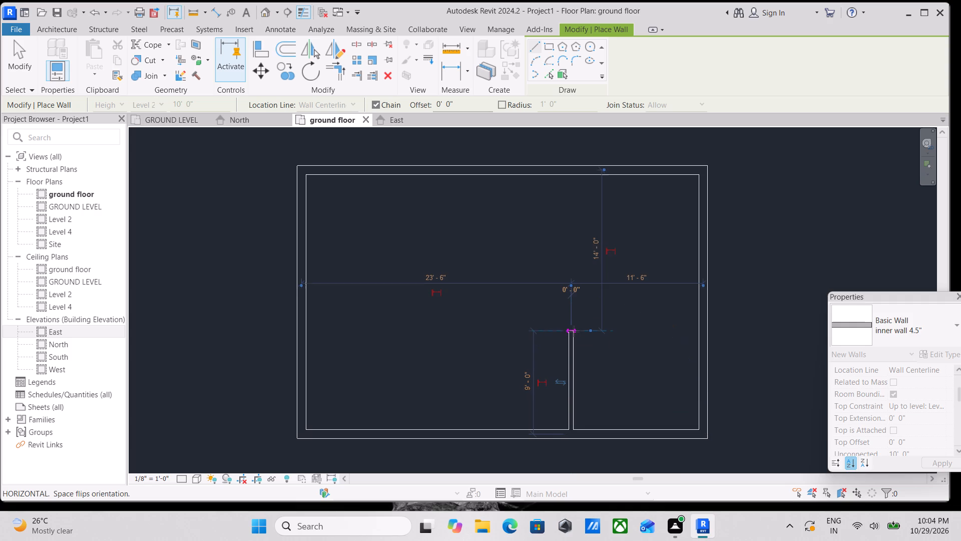
pyautogui.press('Escape')
pyautogui.press('Escape')
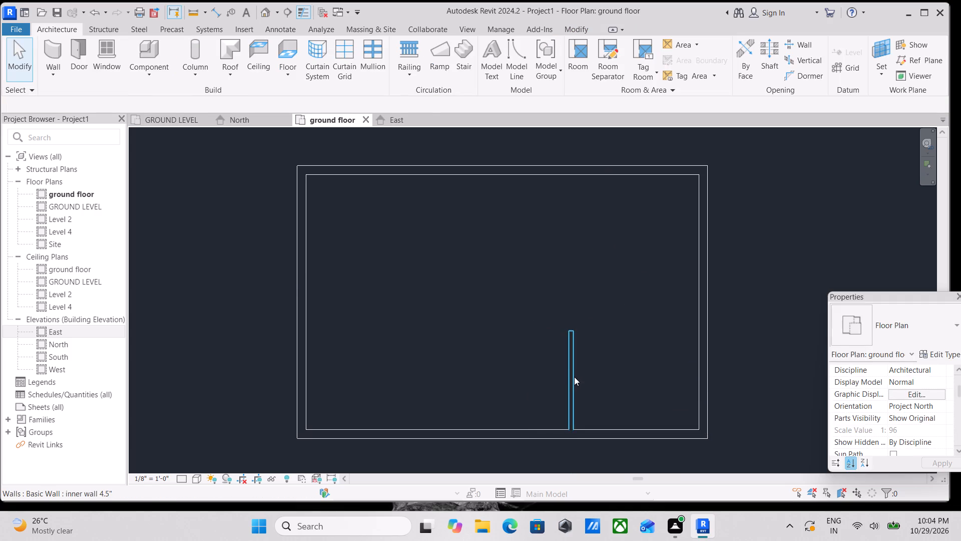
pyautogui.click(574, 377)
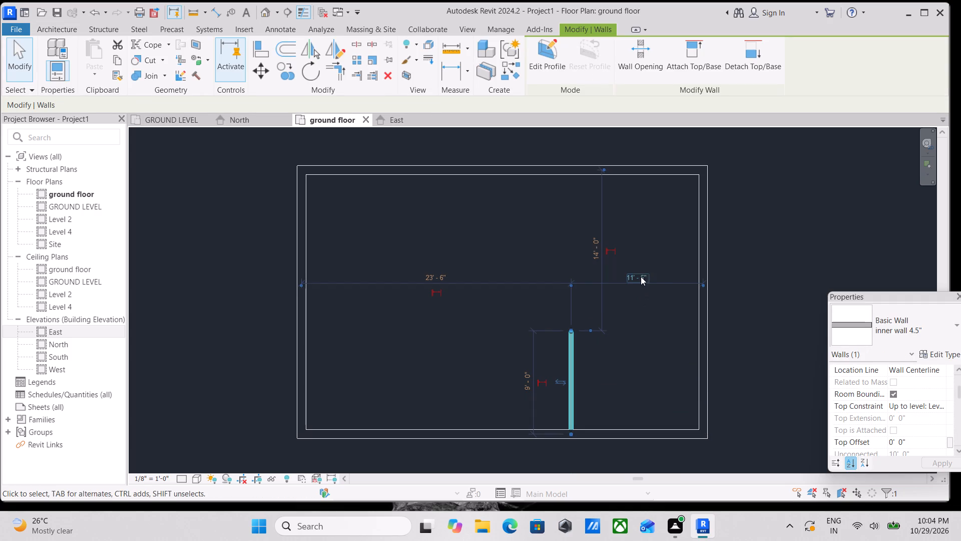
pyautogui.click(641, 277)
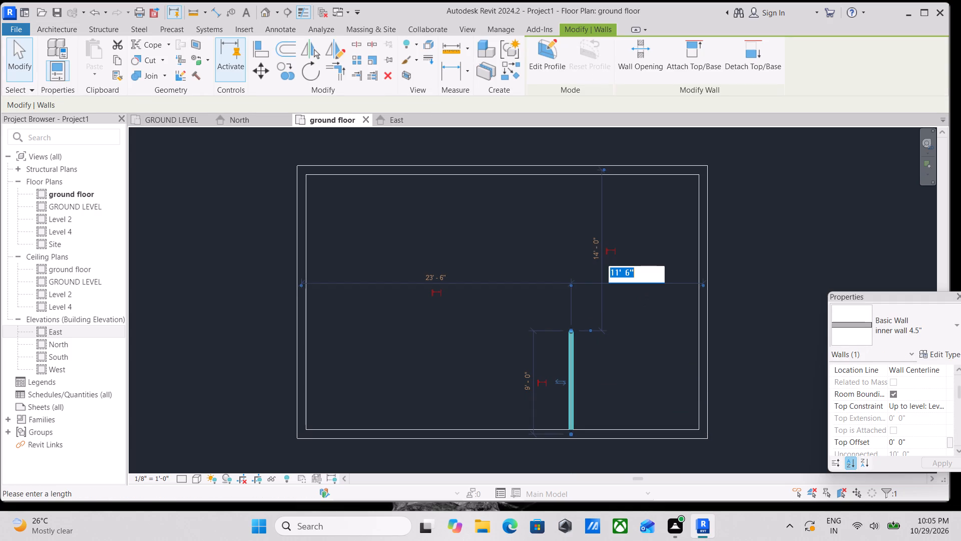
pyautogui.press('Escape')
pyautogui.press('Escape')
# Draw an east-west inner wall 4.5" across the plan from the east outer wall to the west outer wall's midpoint.
pyautogui.scroll(1, 649, 318)
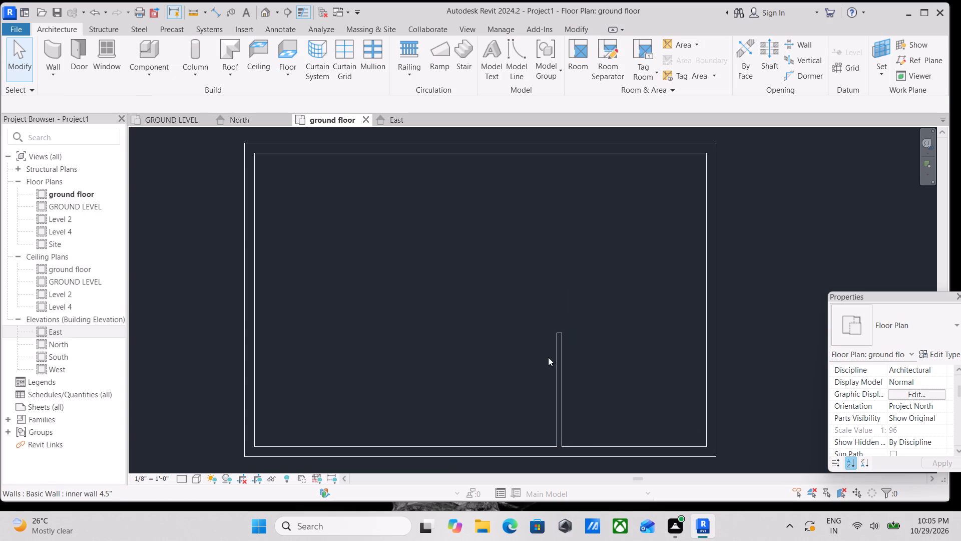
pyautogui.moveTo(536, 359); pyautogui.dragTo(543, 362, button='middle')
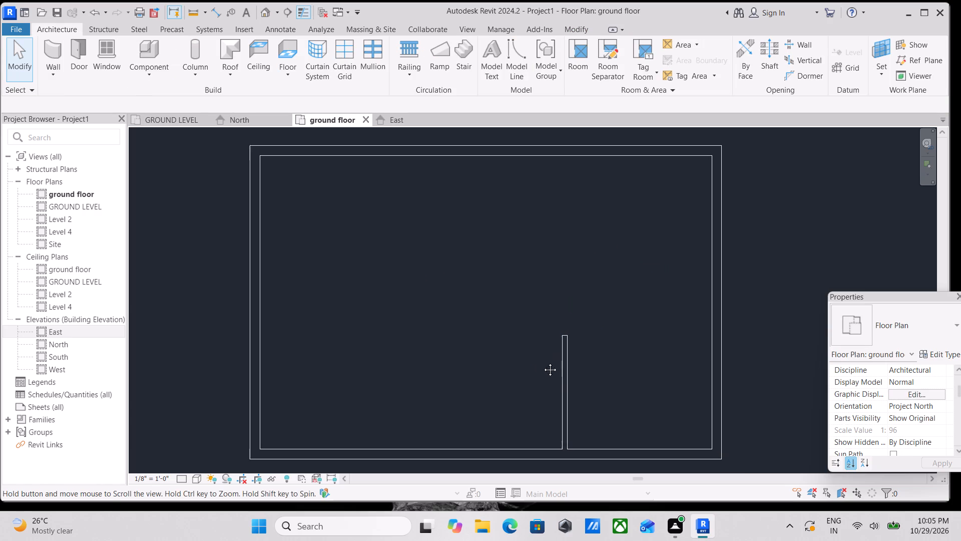
pyautogui.moveTo(543, 362); pyautogui.dragTo(601, 391, button='middle')
pyautogui.scroll(-1, 496, 361)
pyautogui.moveTo(496, 361); pyautogui.dragTo(551, 390, button='middle')
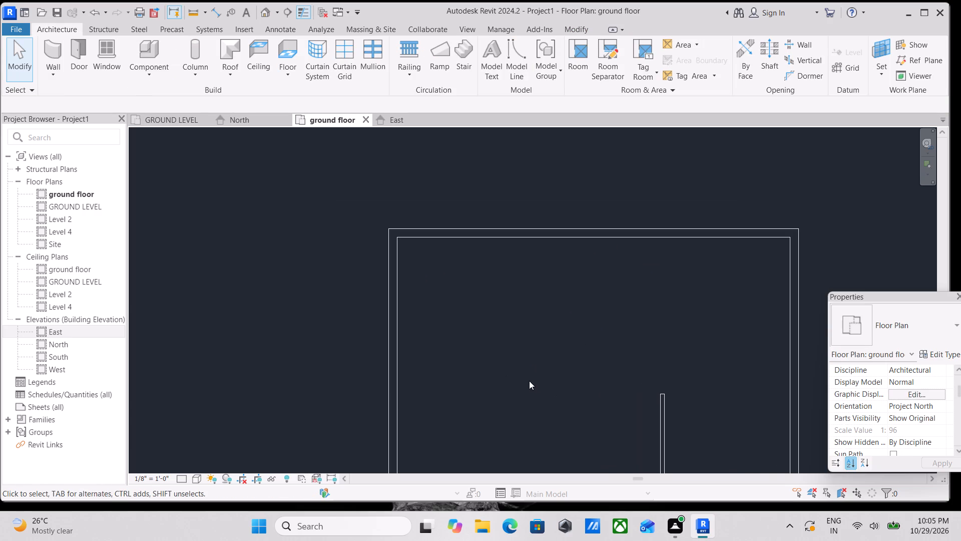
pyautogui.write('wa')
pyautogui.scroll(-1, 571, 374)
pyautogui.moveTo(571, 373); pyautogui.dragTo(529, 311, button='middle')
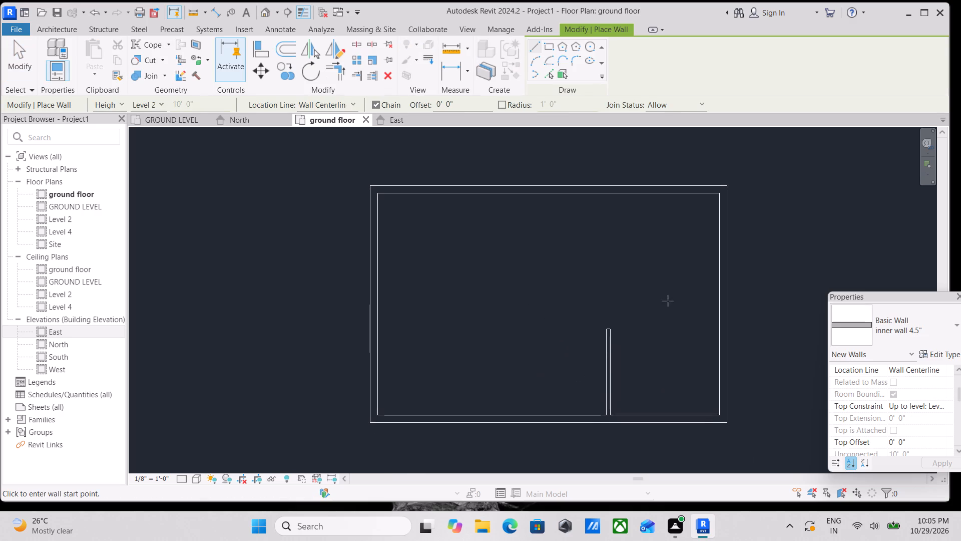
pyautogui.click(726, 306)
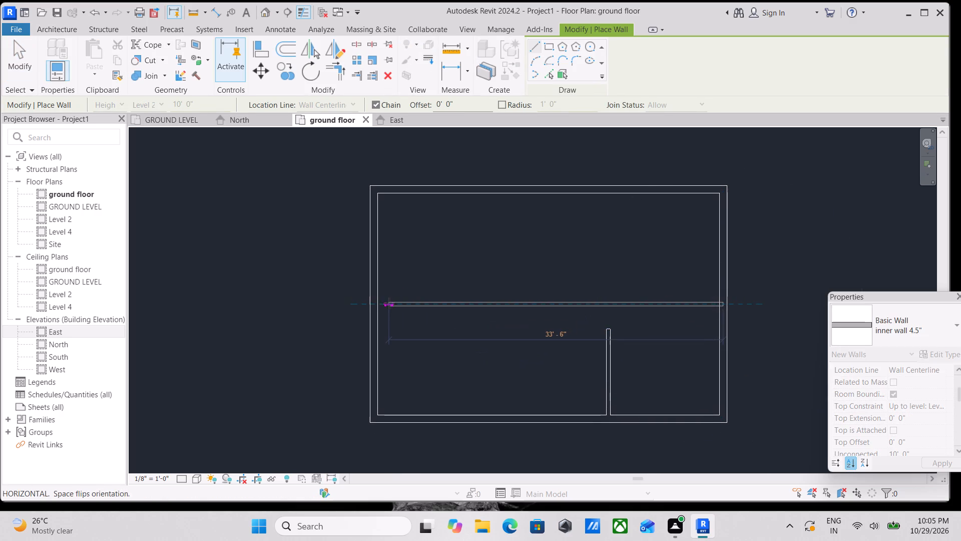
pyautogui.moveTo(380, 302); pyautogui.dragTo(560, 313, button='middle')
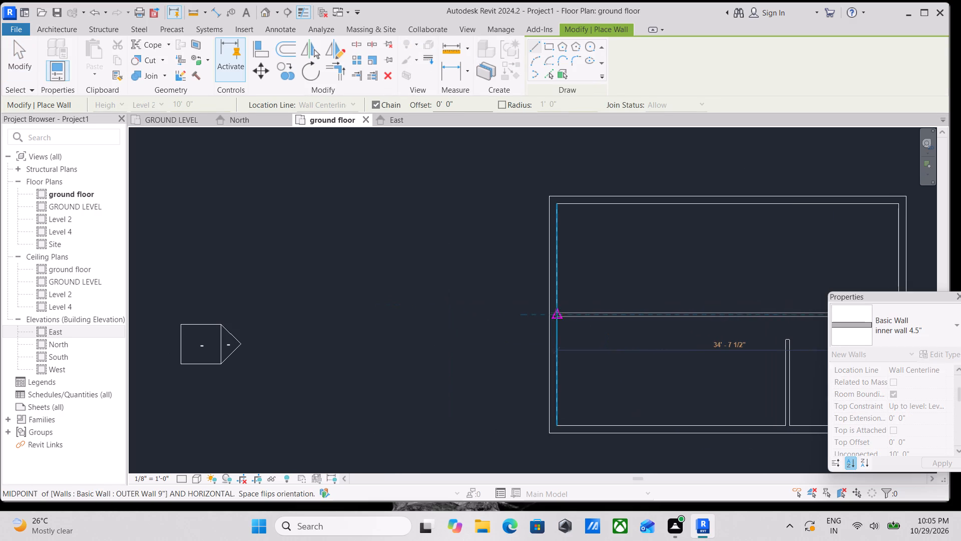
pyautogui.click(559, 316)
pyautogui.press('Escape')
pyautogui.scroll(-2, 652, 315)
pyautogui.moveTo(652, 315); pyautogui.dragTo(510, 299, button='middle')
pyautogui.press('Escape')
pyautogui.press('Escape')
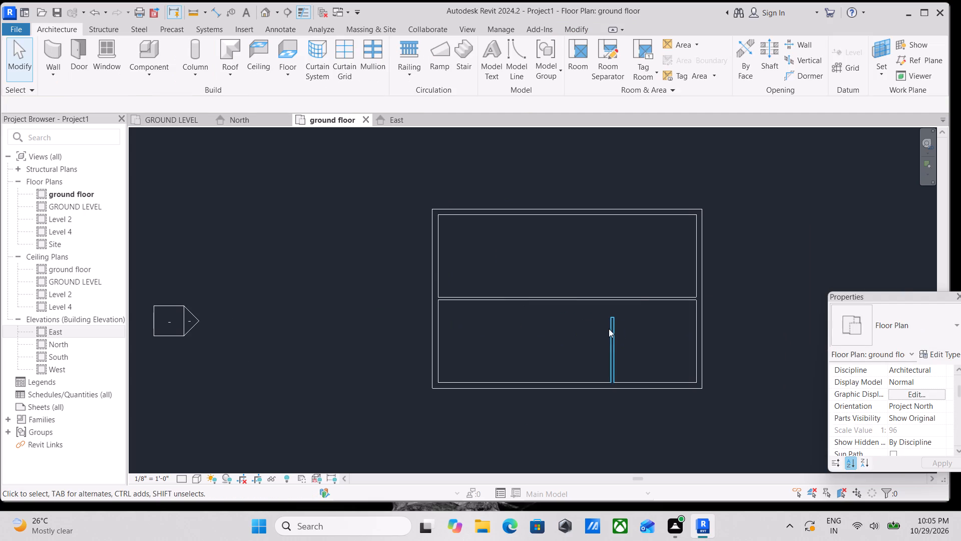
# Extend the north end of the short north-south inner wall to meet the east-west inner wall.
pyautogui.click(614, 328)
pyautogui.moveTo(612, 315); pyautogui.dragTo(612, 302)
pyautogui.press('Escape')
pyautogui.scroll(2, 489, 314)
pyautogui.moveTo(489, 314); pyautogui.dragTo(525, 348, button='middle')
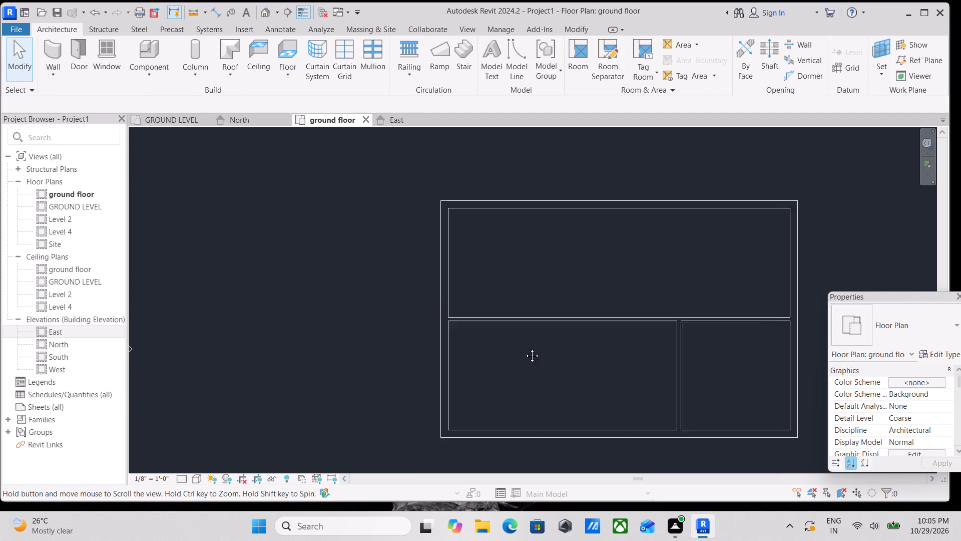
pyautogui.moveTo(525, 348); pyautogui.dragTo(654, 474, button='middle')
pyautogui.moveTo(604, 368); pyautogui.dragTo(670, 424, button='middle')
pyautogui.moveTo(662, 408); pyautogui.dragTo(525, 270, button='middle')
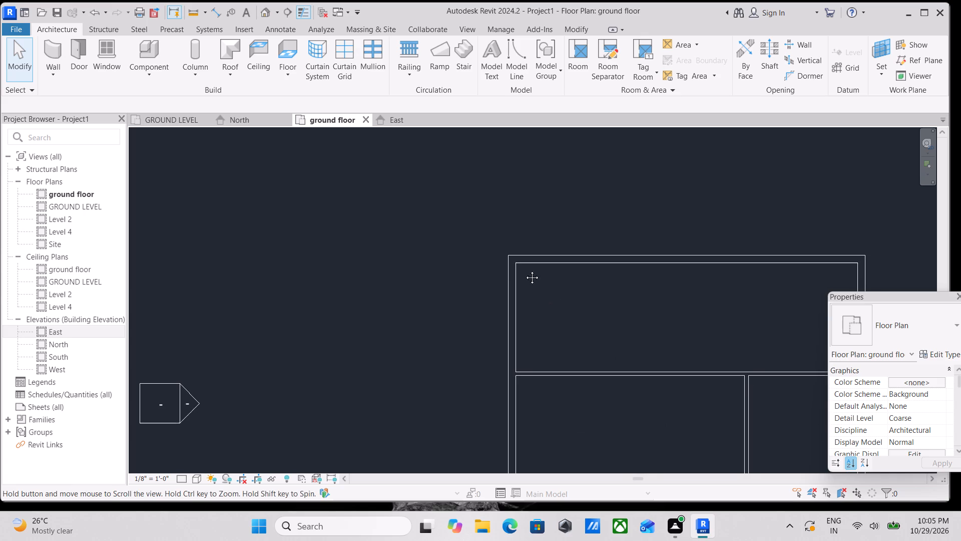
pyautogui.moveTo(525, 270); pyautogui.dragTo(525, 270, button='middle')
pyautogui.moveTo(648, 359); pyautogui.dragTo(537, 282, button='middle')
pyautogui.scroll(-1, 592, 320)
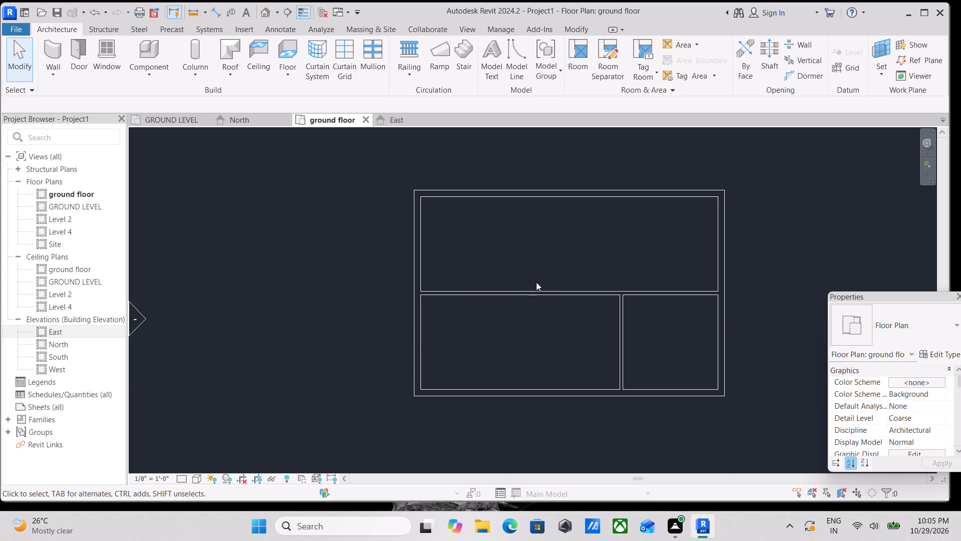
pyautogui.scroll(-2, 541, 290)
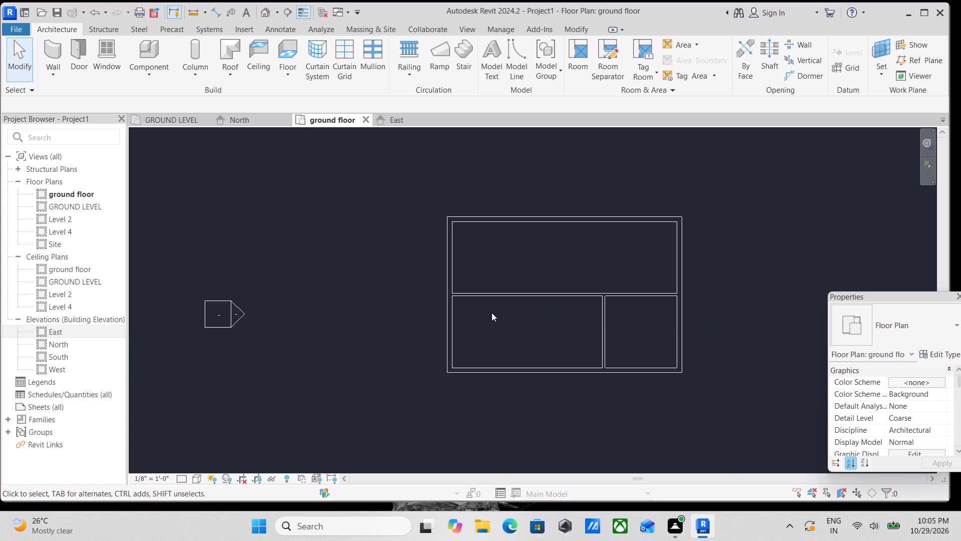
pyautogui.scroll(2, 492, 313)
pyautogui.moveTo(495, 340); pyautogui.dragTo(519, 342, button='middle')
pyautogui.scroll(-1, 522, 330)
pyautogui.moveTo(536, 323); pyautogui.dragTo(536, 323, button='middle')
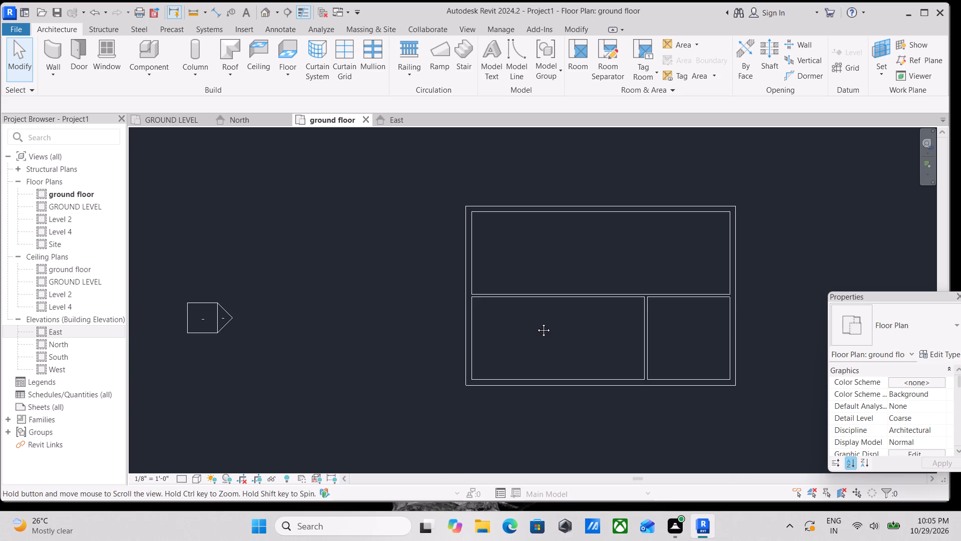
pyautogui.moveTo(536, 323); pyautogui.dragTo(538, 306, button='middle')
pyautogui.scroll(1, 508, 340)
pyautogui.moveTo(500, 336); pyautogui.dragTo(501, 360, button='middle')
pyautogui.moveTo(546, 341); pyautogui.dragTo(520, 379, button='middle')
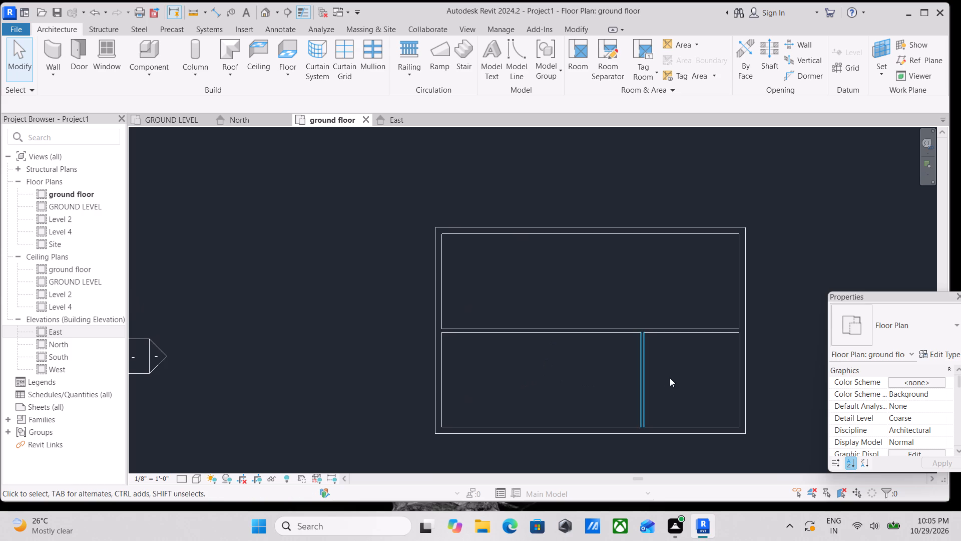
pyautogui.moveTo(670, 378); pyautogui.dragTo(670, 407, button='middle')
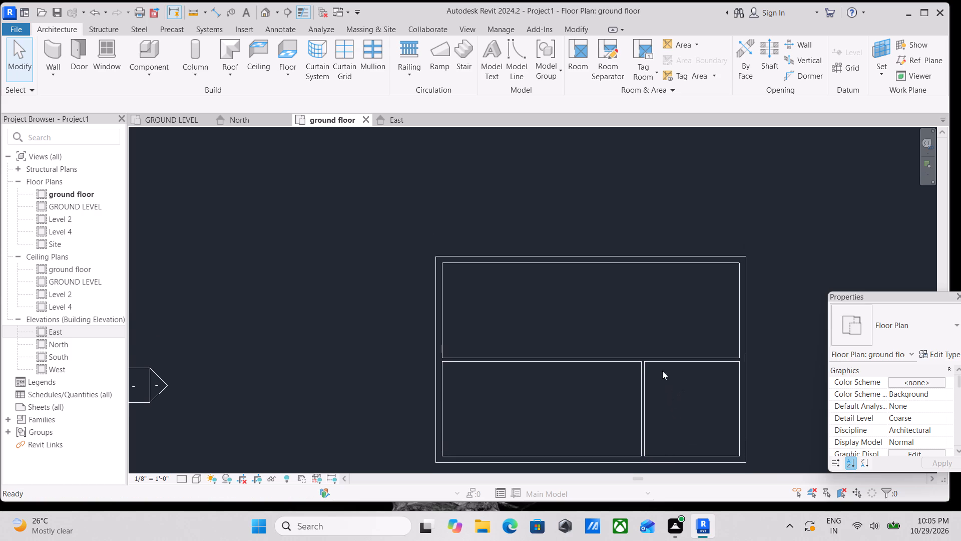
# Draw an inner wall 4.5" about 10' 6" long southward from the north outer wall, in line with the existing north-south inner wall.
pyautogui.moveTo(649, 342); pyautogui.dragTo(655, 420, button='middle')
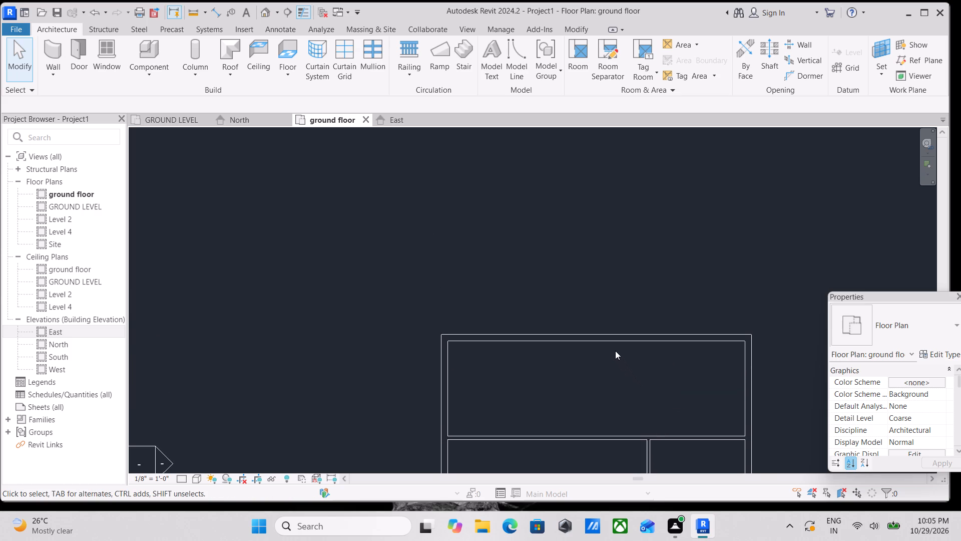
pyautogui.write('wa')
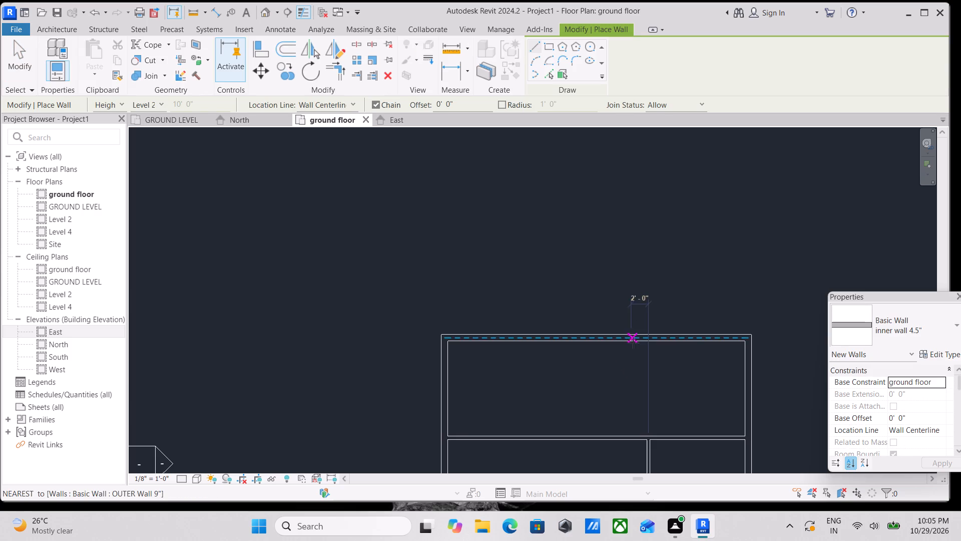
pyautogui.click(650, 340)
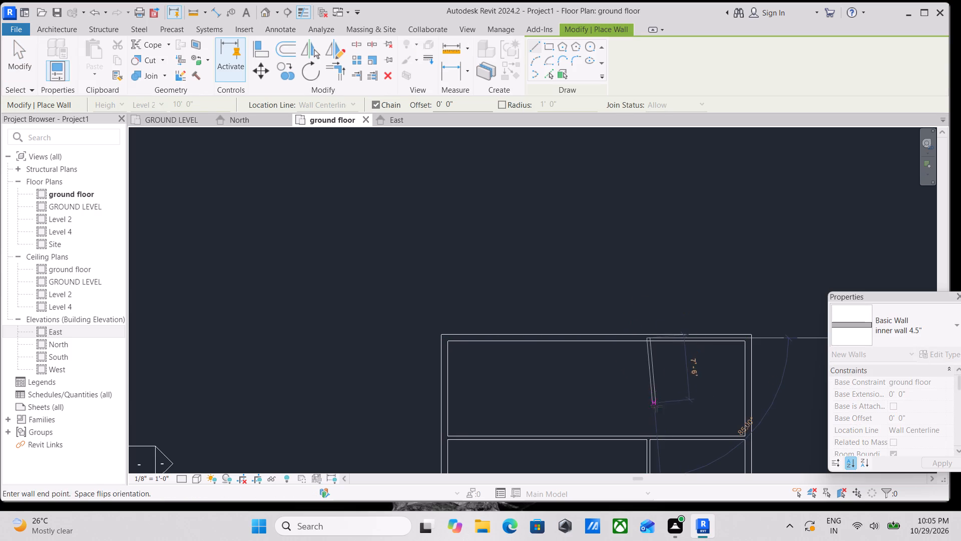
pyautogui.click(654, 427)
pyautogui.press('Escape')
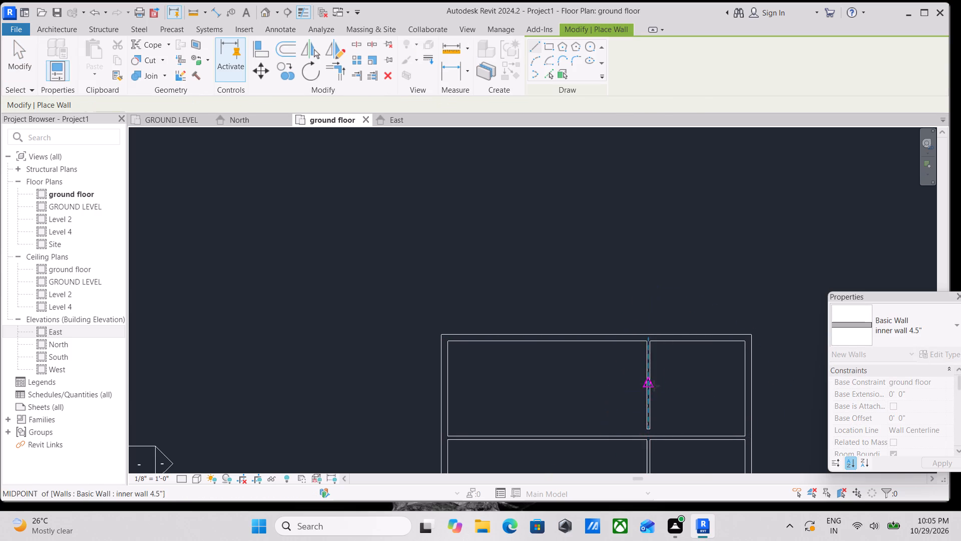
pyautogui.scroll(-2, 572, 399)
pyautogui.moveTo(558, 399); pyautogui.dragTo(645, 349, button='middle')
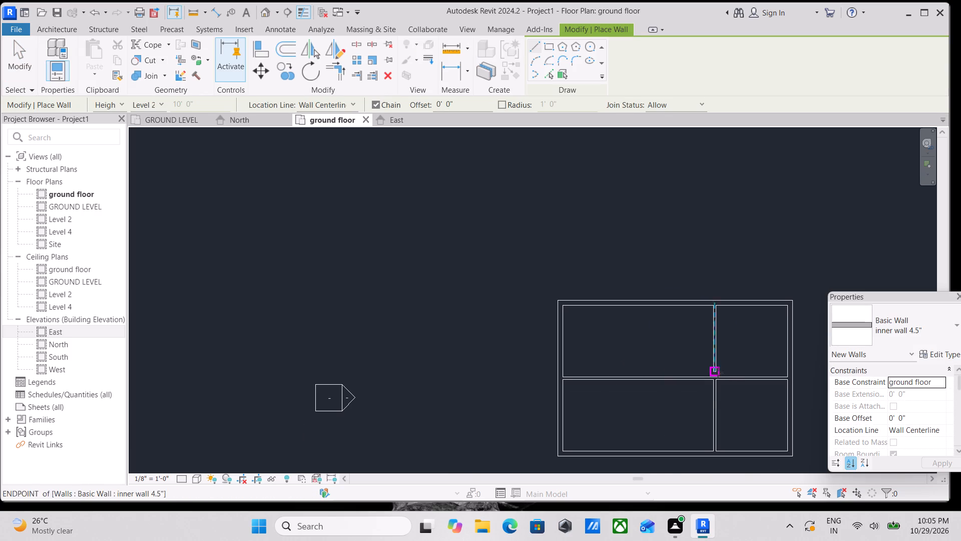
pyautogui.scroll(2, 741, 385)
pyautogui.press('Escape')
pyautogui.press('Escape')
# Extend the south end of the new north-south inner wall to meet the east-west inner wall.
pyautogui.click(707, 358)
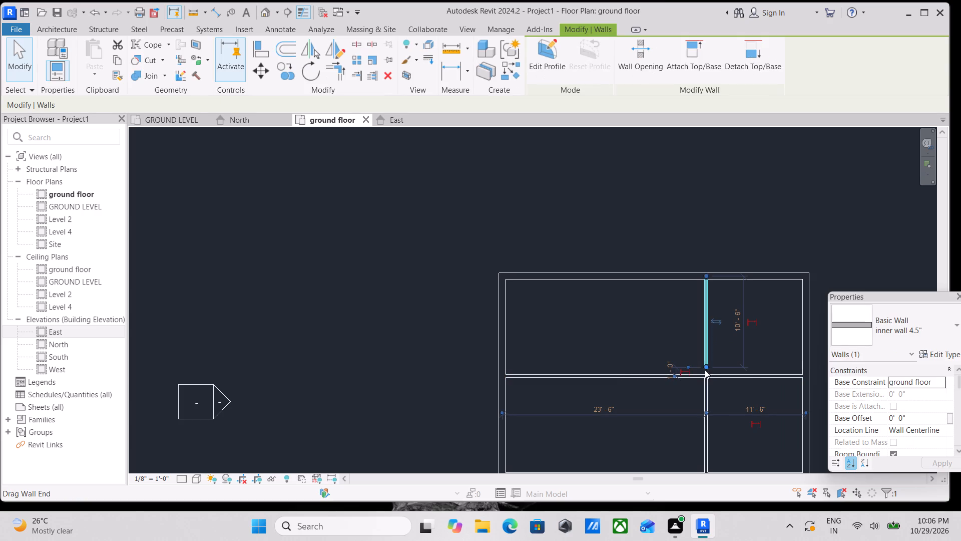
pyautogui.moveTo(705, 369); pyautogui.dragTo(706, 374)
pyautogui.press('Escape')
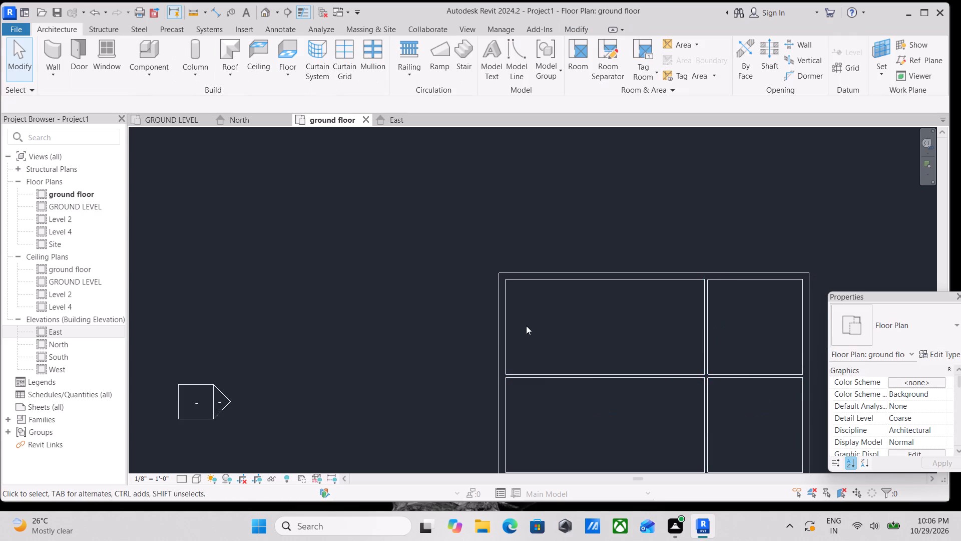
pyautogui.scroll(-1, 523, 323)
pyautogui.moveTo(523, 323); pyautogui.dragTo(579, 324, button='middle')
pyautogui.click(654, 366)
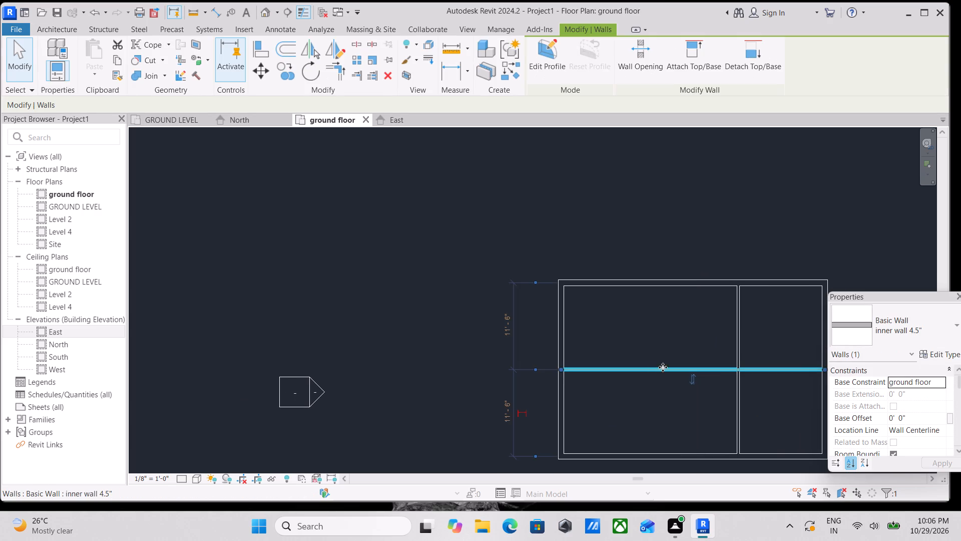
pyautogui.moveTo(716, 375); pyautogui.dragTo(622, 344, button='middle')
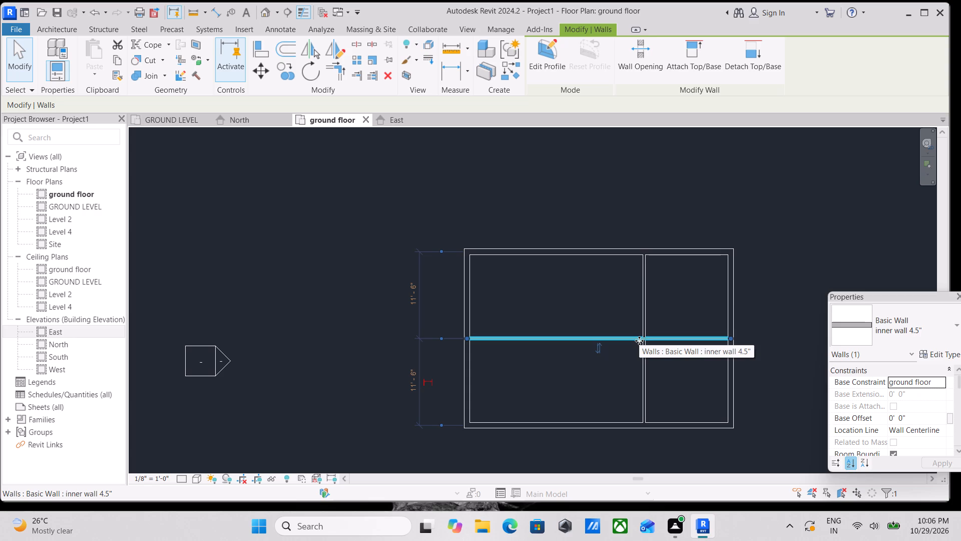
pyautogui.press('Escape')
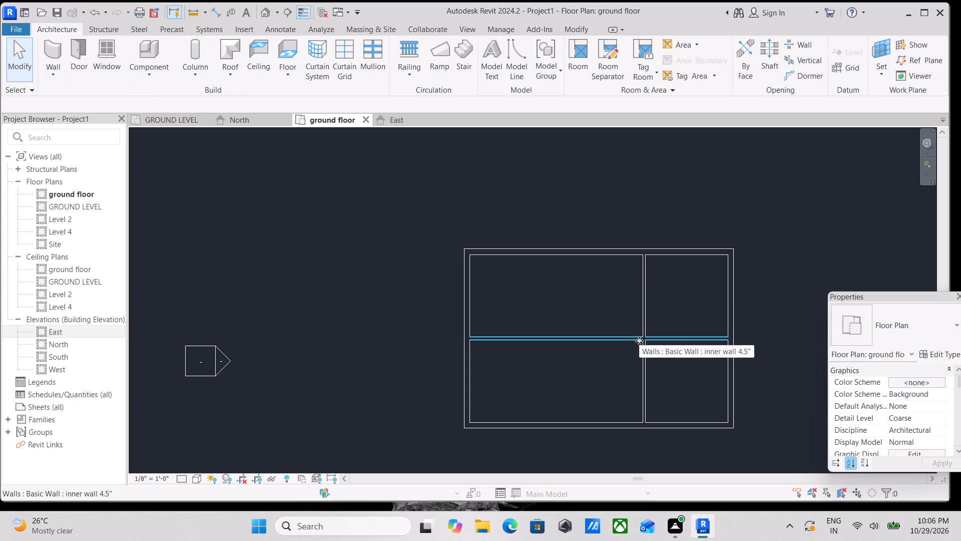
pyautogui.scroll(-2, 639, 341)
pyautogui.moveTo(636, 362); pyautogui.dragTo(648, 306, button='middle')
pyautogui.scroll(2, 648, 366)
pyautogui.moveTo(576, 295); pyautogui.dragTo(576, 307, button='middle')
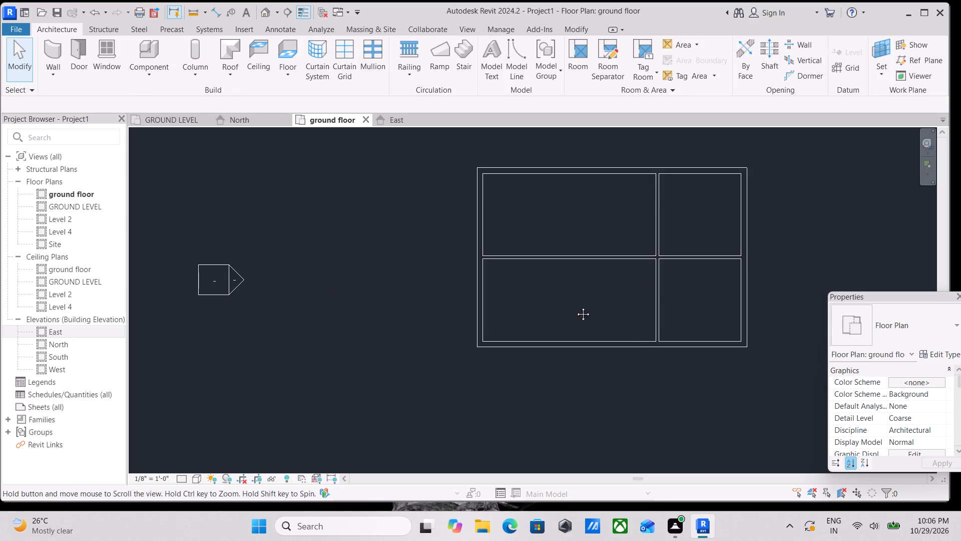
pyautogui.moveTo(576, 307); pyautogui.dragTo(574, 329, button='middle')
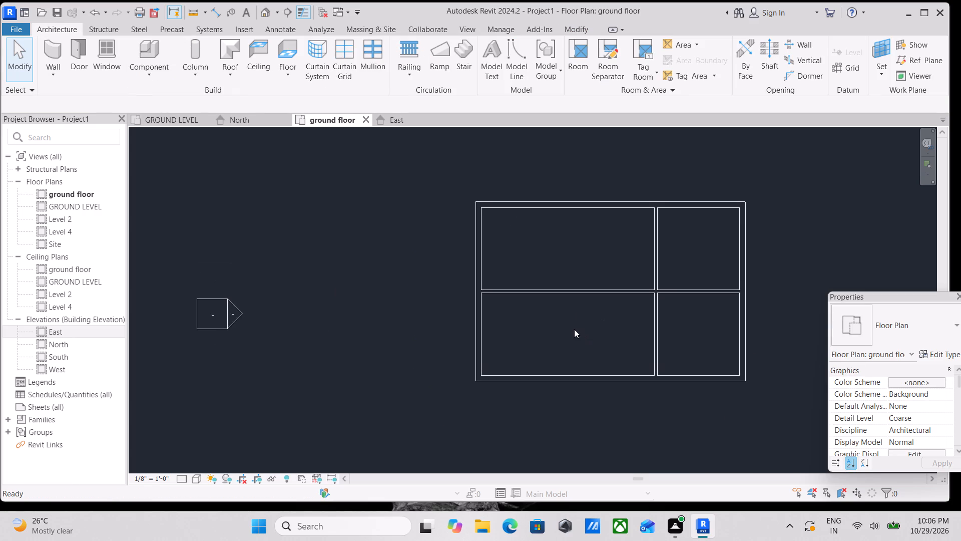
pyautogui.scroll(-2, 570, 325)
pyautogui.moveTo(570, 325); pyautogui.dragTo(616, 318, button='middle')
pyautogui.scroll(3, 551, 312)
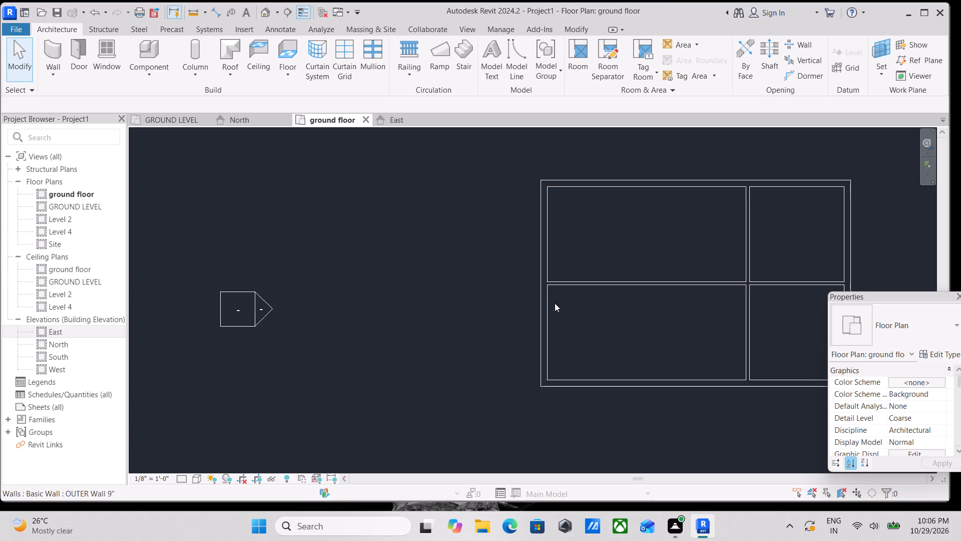
# Place an aligned dimension between the centrelines of the north outer wall and the east-west inner wall, inside the northwest room.
pyautogui.moveTo(555, 303); pyautogui.dragTo(558, 346, button='middle')
pyautogui.moveTo(581, 303); pyautogui.dragTo(589, 387, button='middle')
pyautogui.scroll(1, 580, 360)
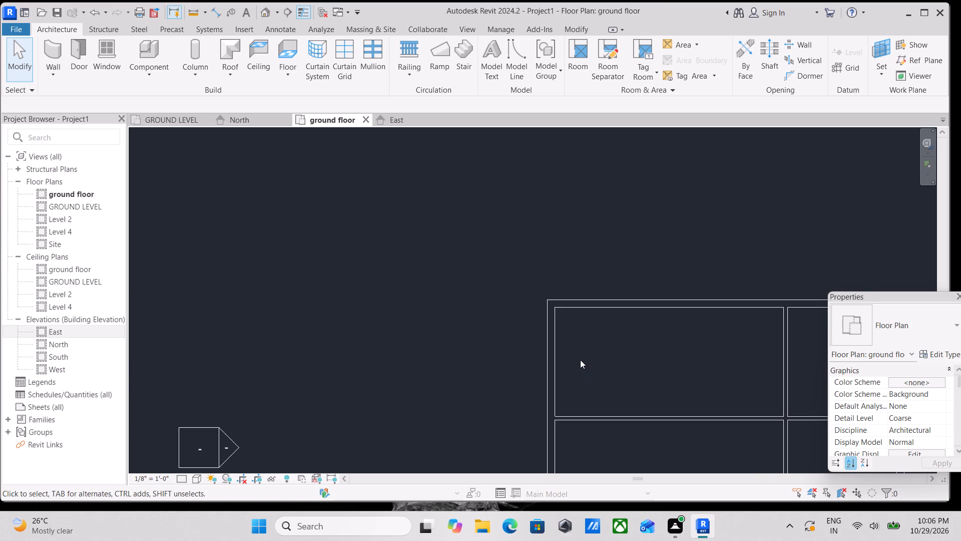
pyautogui.write('di')
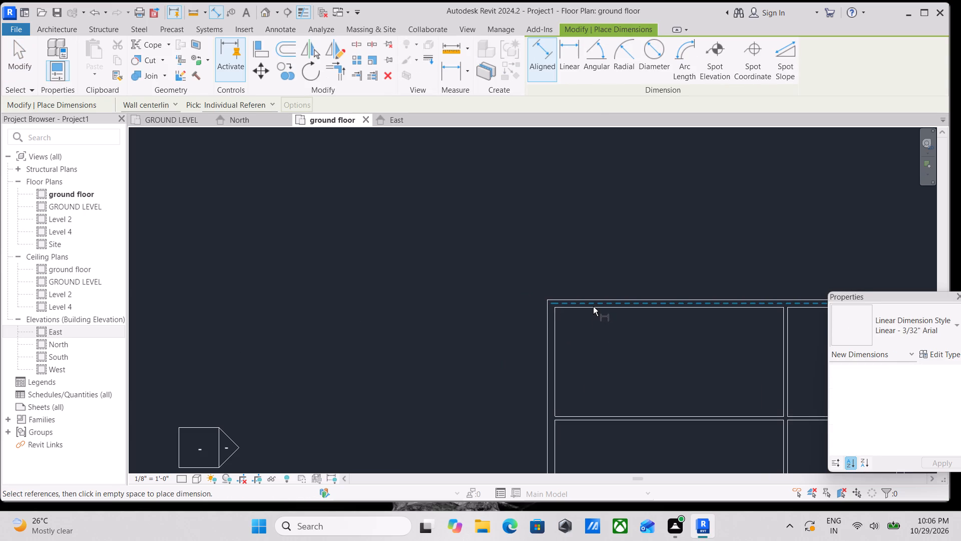
pyautogui.click(593, 306)
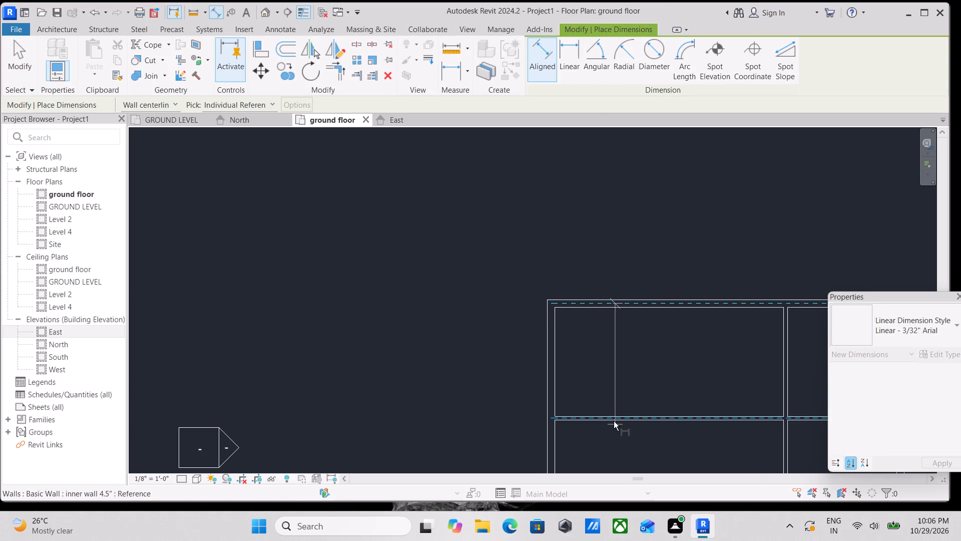
pyautogui.click(614, 418)
pyautogui.click(613, 367)
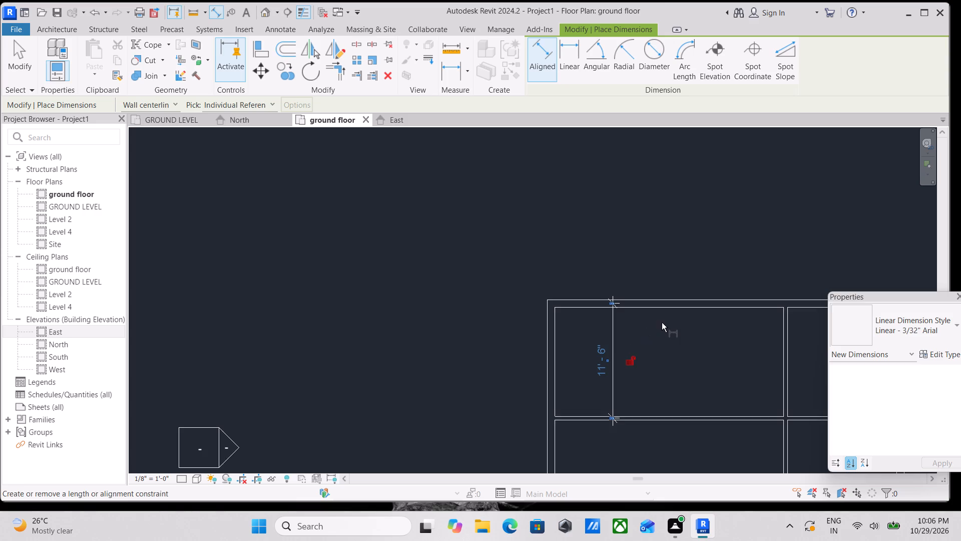
pyautogui.scroll(3, 662, 323)
pyautogui.press('Escape')
pyautogui.press('Escape')
pyautogui.press('Escape')
pyautogui.press('Escape')
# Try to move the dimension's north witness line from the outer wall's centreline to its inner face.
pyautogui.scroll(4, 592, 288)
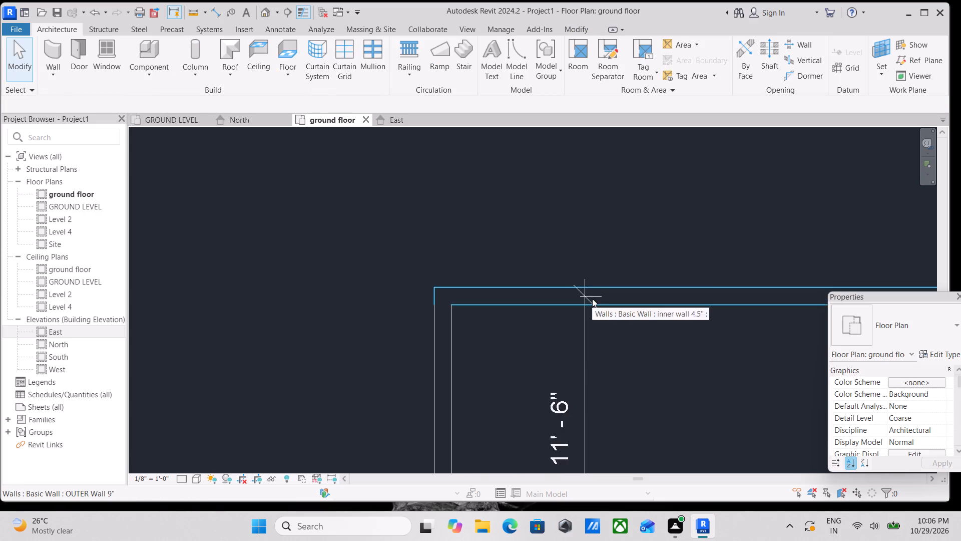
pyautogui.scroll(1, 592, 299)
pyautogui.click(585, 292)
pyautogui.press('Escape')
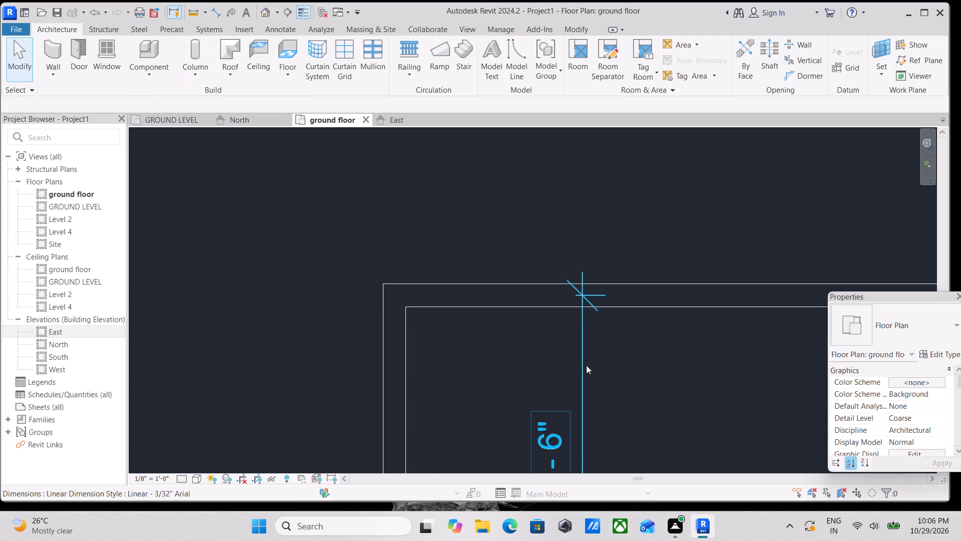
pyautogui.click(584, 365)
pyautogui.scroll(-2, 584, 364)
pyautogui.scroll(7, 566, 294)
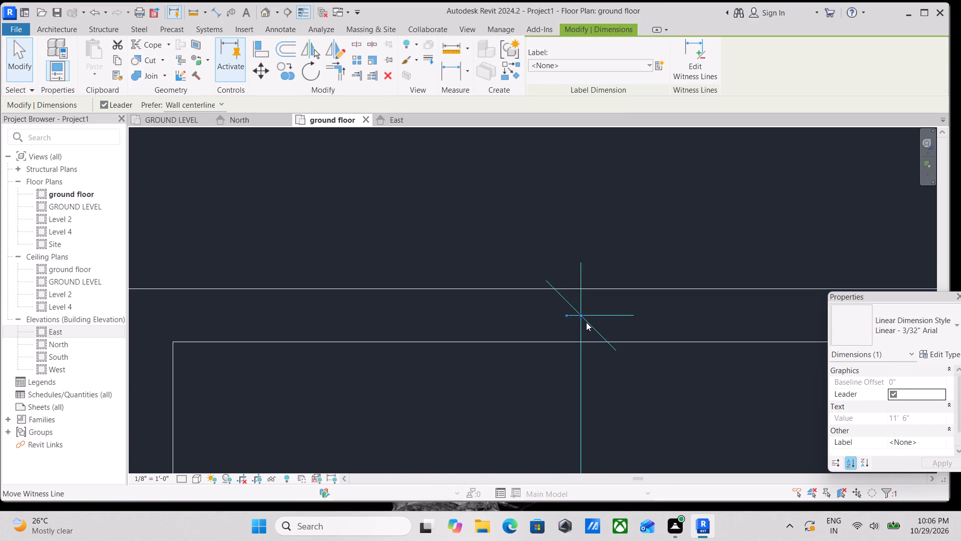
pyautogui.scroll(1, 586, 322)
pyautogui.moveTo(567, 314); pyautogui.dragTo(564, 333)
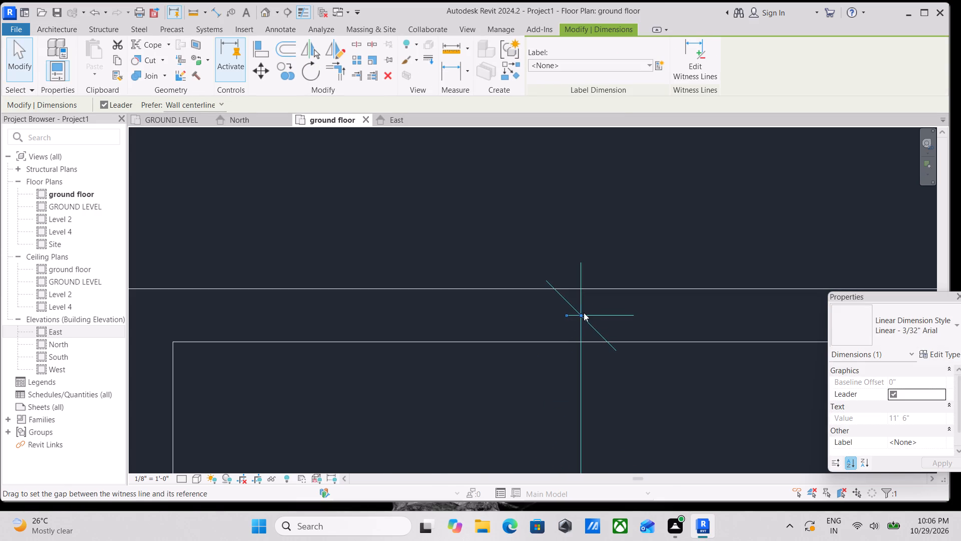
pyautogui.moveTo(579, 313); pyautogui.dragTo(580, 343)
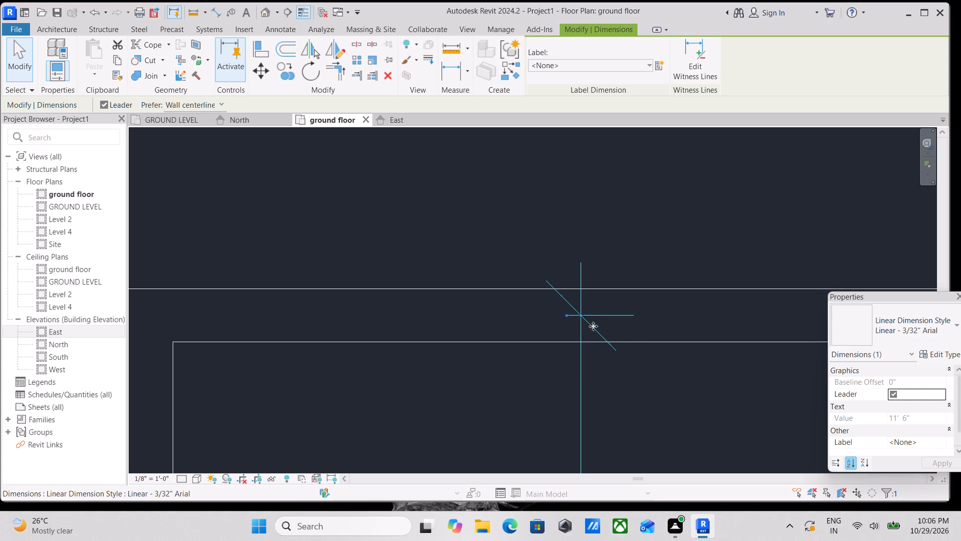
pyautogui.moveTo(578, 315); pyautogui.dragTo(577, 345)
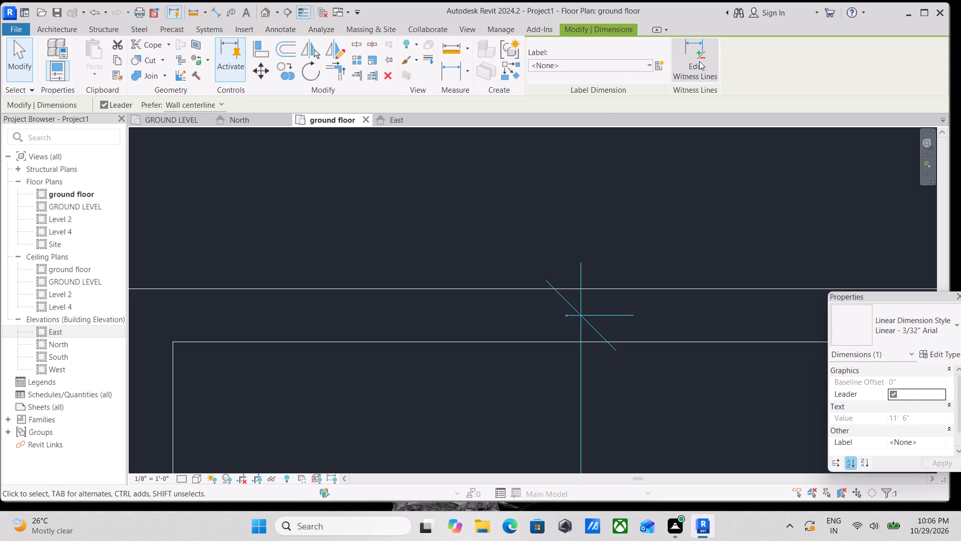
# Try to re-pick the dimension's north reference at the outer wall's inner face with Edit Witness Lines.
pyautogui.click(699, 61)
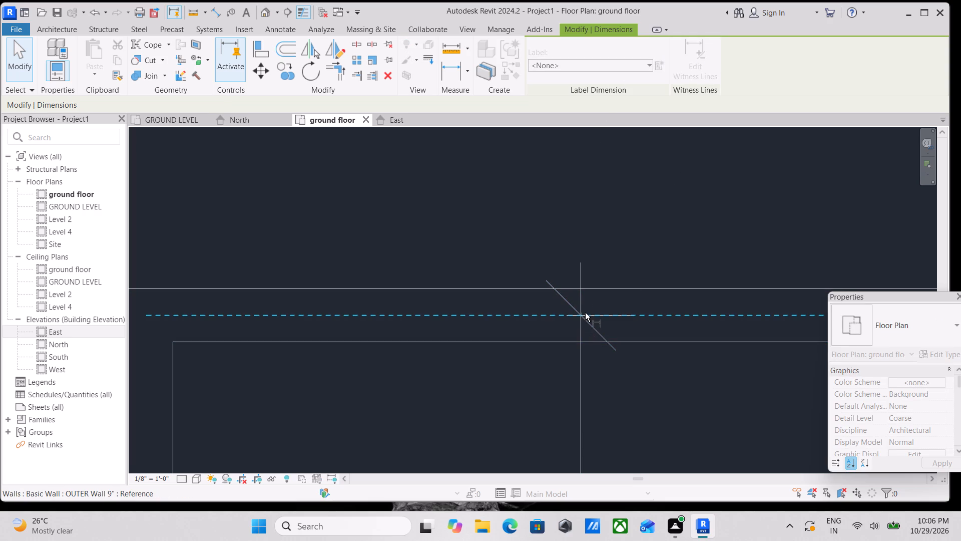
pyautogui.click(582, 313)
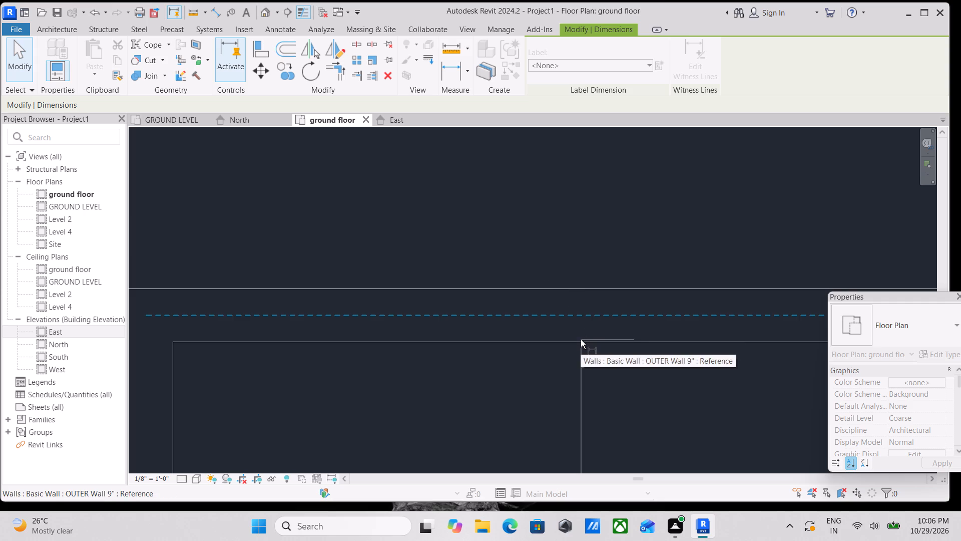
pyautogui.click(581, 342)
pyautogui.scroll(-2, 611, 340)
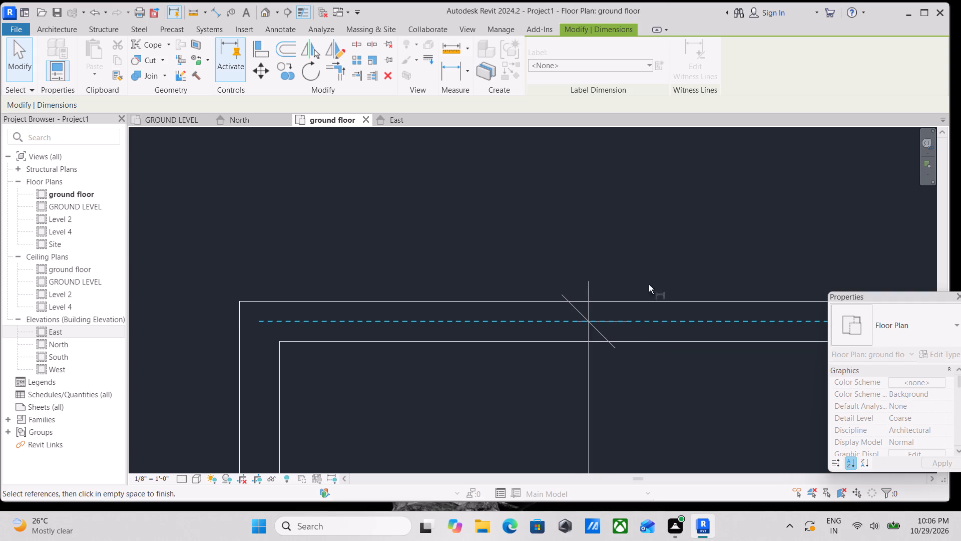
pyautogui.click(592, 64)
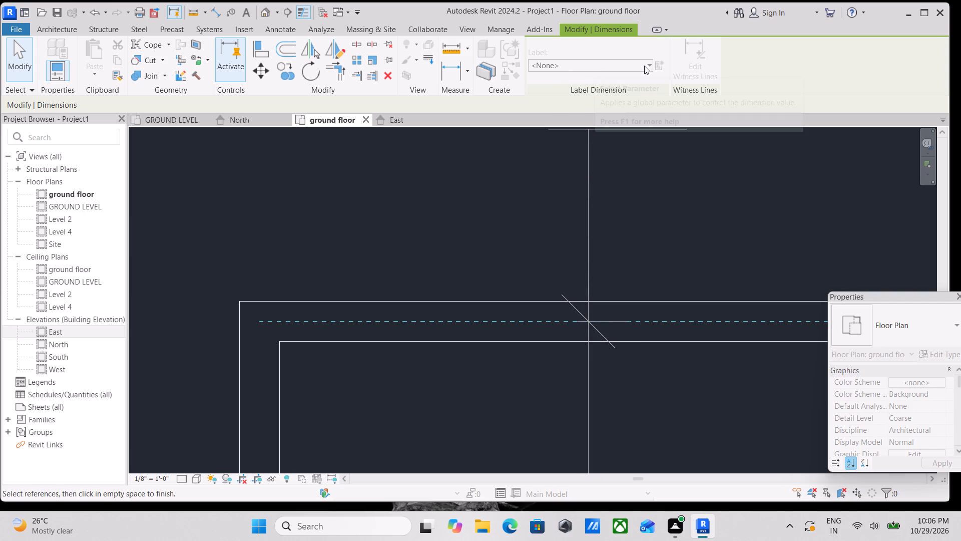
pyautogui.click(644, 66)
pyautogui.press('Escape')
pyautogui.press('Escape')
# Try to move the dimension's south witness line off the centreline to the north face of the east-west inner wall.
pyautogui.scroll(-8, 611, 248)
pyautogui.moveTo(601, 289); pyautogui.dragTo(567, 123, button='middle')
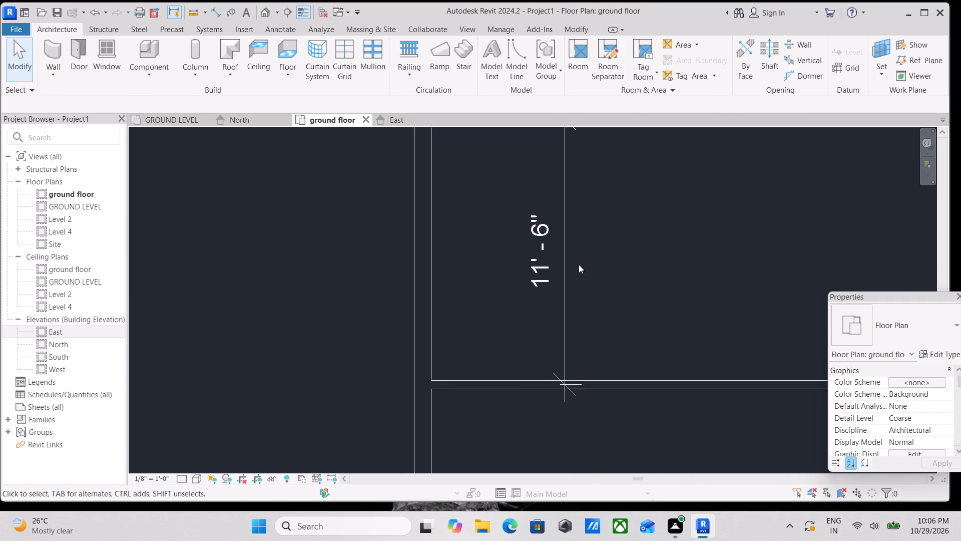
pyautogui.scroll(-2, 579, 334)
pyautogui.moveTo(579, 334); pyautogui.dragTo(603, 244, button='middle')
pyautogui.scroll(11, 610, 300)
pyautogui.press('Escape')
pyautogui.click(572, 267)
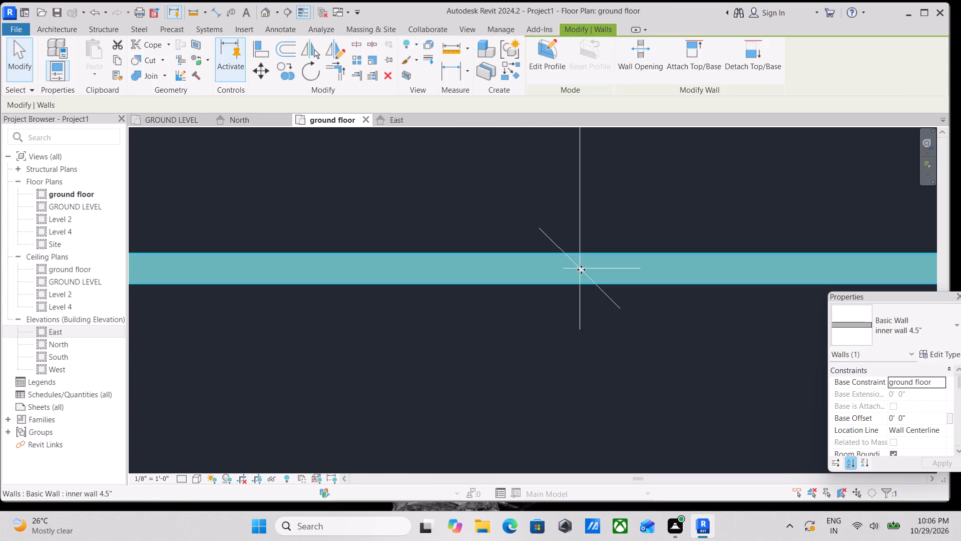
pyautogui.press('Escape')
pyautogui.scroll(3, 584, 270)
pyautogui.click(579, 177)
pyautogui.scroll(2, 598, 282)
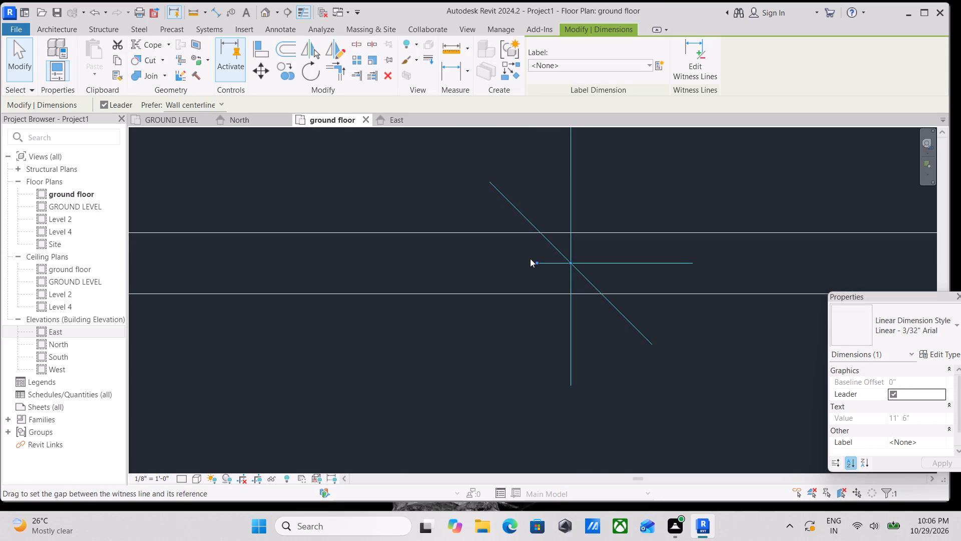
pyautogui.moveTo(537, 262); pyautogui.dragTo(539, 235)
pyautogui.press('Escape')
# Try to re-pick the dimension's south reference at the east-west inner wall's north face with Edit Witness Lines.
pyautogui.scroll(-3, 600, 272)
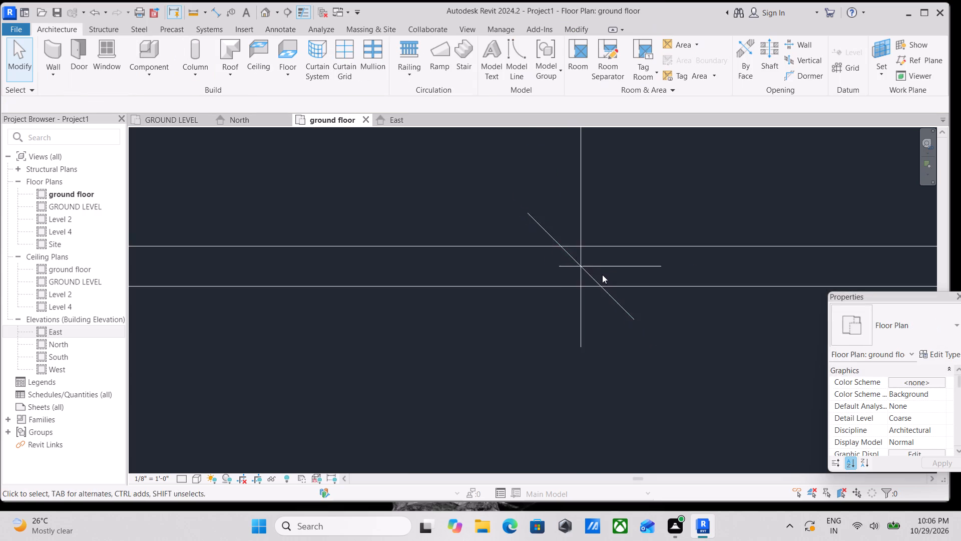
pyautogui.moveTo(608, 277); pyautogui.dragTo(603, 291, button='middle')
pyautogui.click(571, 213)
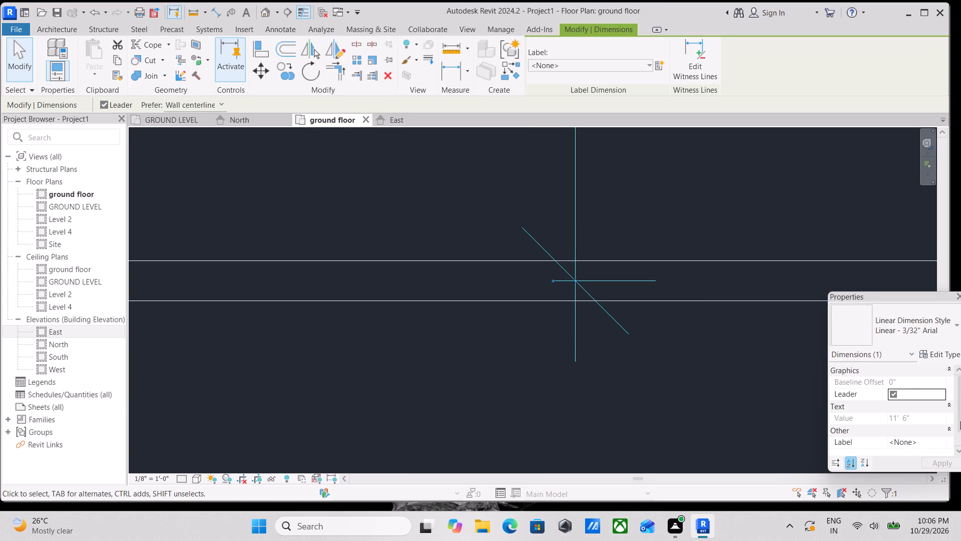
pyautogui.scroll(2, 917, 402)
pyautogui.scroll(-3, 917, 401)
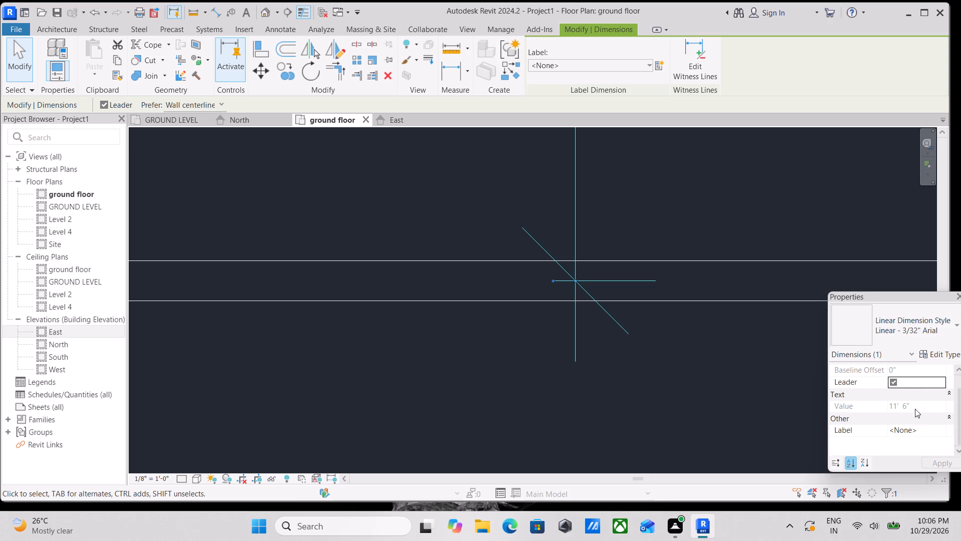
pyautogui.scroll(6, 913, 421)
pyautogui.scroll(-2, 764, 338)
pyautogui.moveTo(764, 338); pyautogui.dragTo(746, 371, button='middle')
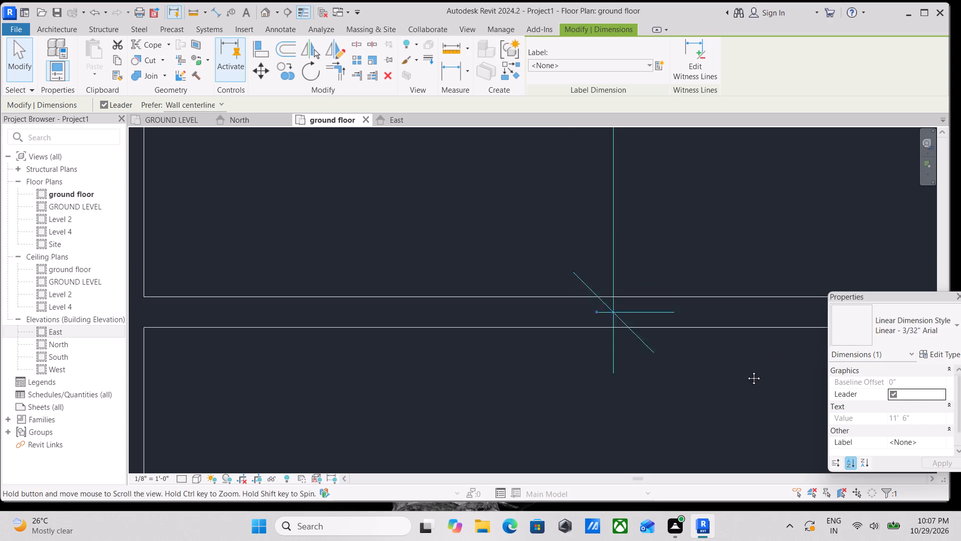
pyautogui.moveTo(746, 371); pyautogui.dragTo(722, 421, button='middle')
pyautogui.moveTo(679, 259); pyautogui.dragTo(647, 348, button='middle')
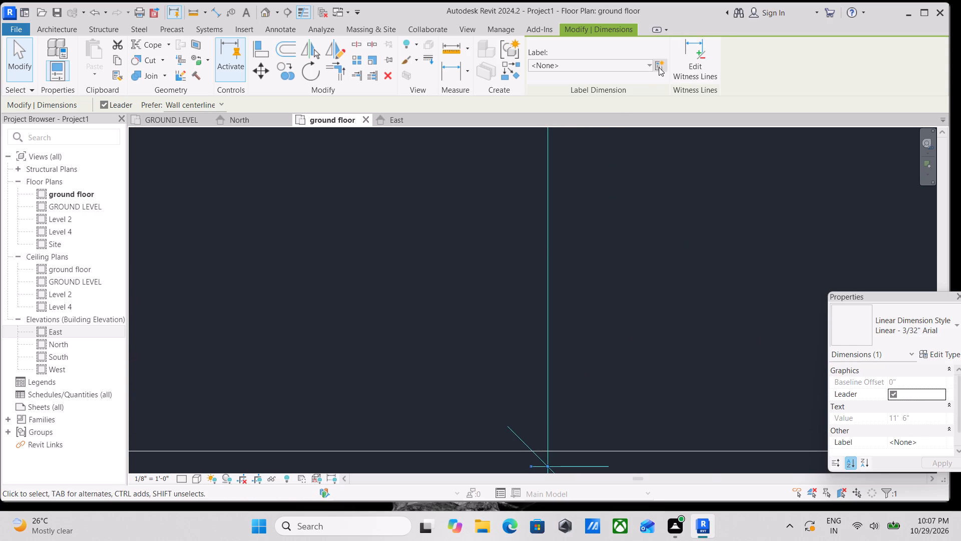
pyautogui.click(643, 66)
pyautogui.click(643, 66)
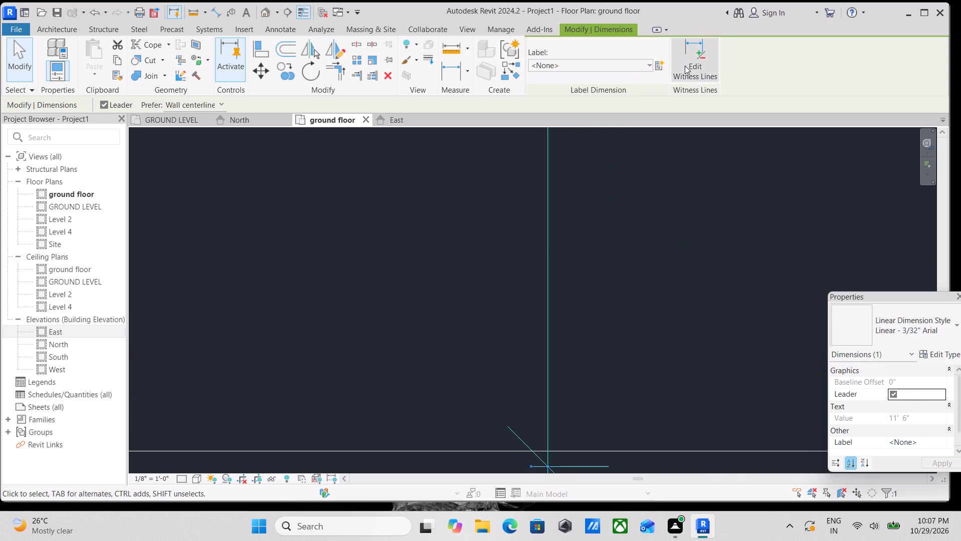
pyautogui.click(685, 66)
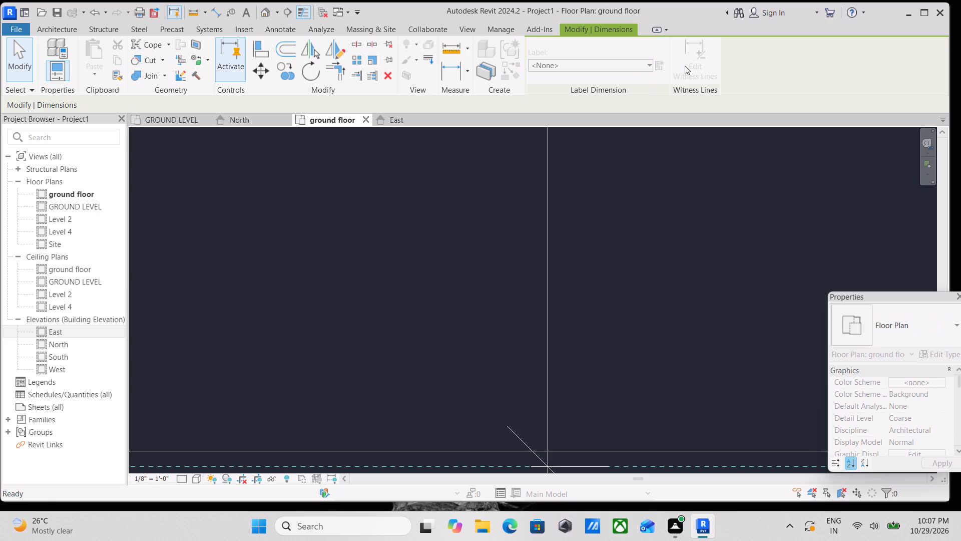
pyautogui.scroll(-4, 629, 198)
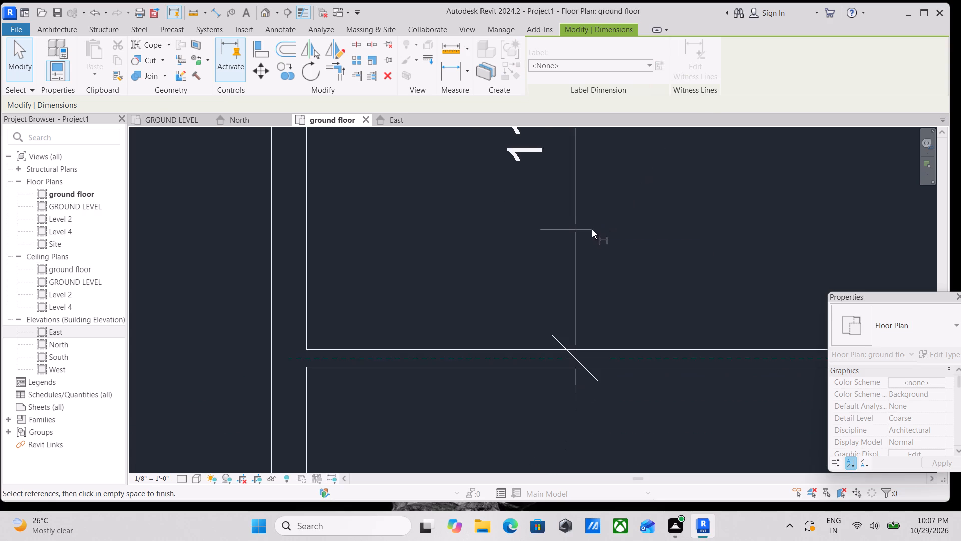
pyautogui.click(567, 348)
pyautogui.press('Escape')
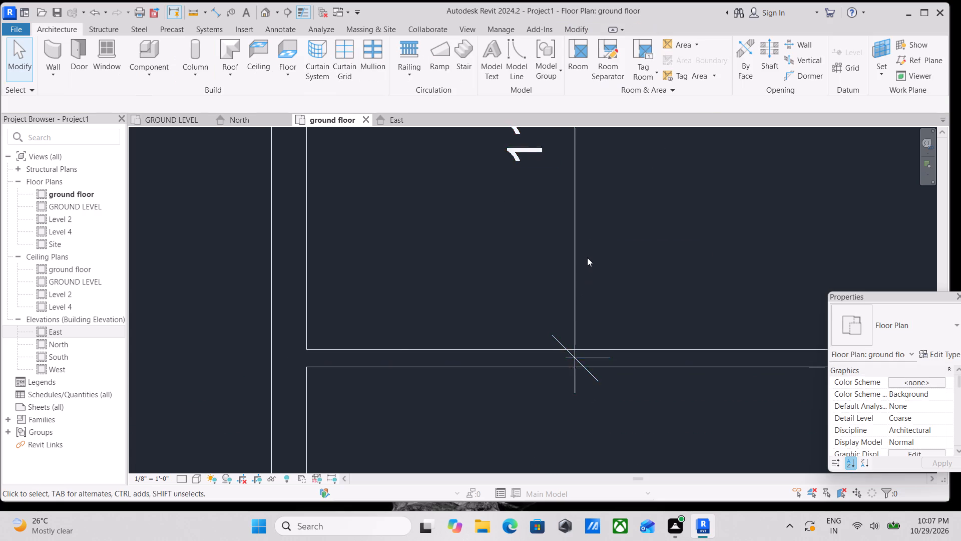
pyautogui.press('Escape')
# Delete the vertical dimension inside the northwest room.
pyautogui.scroll(-2, 587, 257)
pyautogui.moveTo(587, 258); pyautogui.dragTo(554, 369, button='middle')
pyautogui.scroll(-2, 569, 262)
pyautogui.moveTo(567, 277); pyautogui.dragTo(529, 420, button='middle')
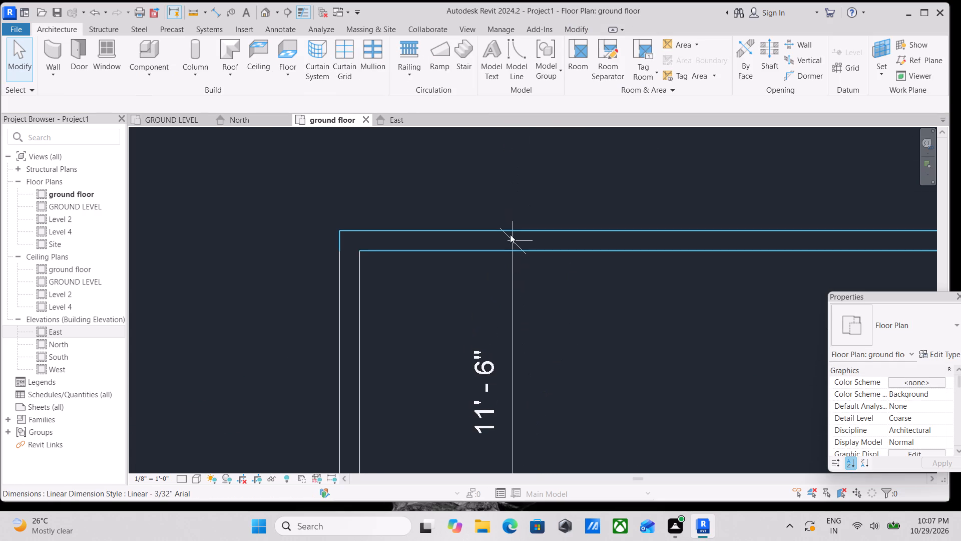
pyautogui.click(510, 234)
pyautogui.press('Escape')
pyautogui.scroll(-1, 511, 316)
pyautogui.moveTo(511, 316); pyautogui.dragTo(518, 239, button='middle')
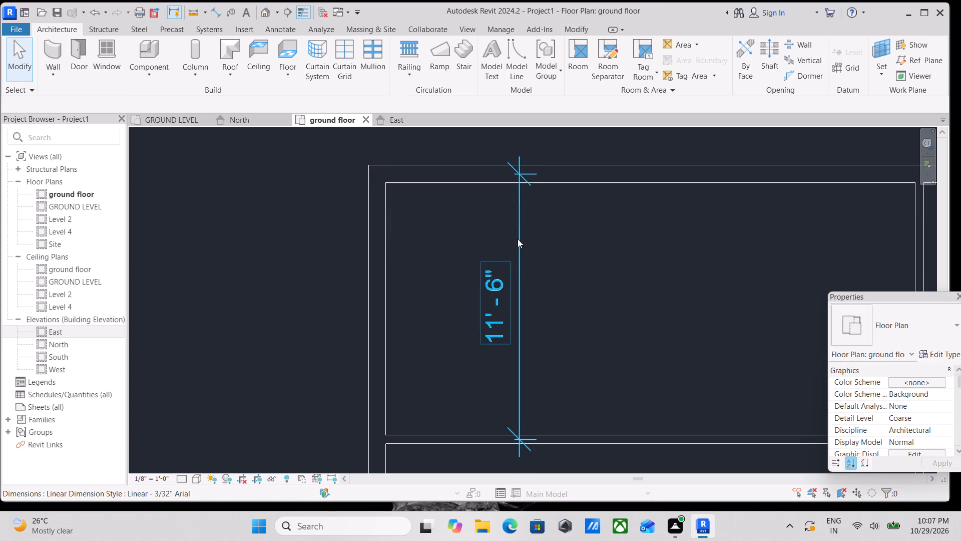
pyautogui.press('Escape')
pyautogui.click(520, 266)
pyautogui.rightClick(520, 266)
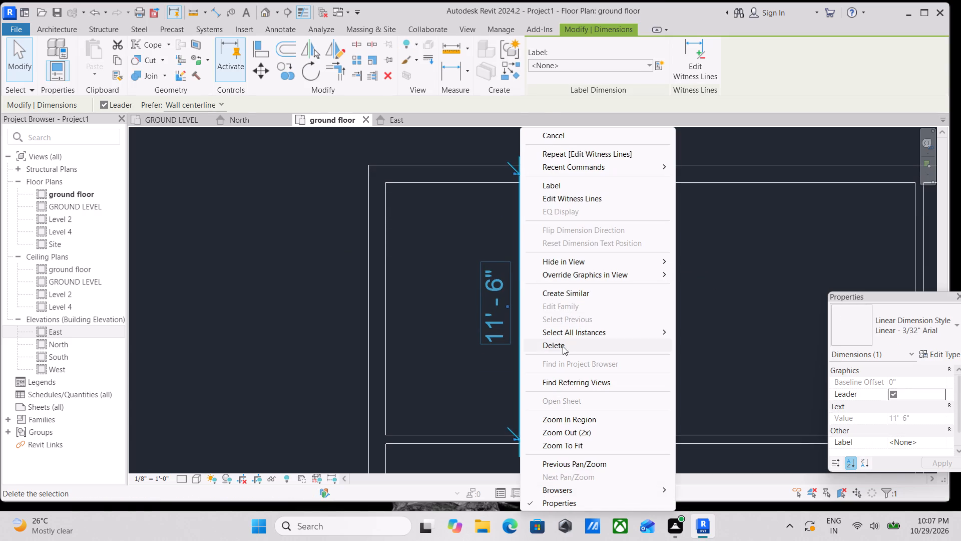
pyautogui.click(562, 347)
# Draw a 4.5" inner wall 9' east from the west outer wall, 5' south of the east-west inner wall, turning north to meet it.
pyautogui.scroll(-2, 514, 239)
pyautogui.moveTo(514, 239); pyautogui.dragTo(516, 253, button='middle')
pyautogui.scroll(-1, 519, 252)
pyautogui.moveTo(519, 252); pyautogui.dragTo(478, 191, button='middle')
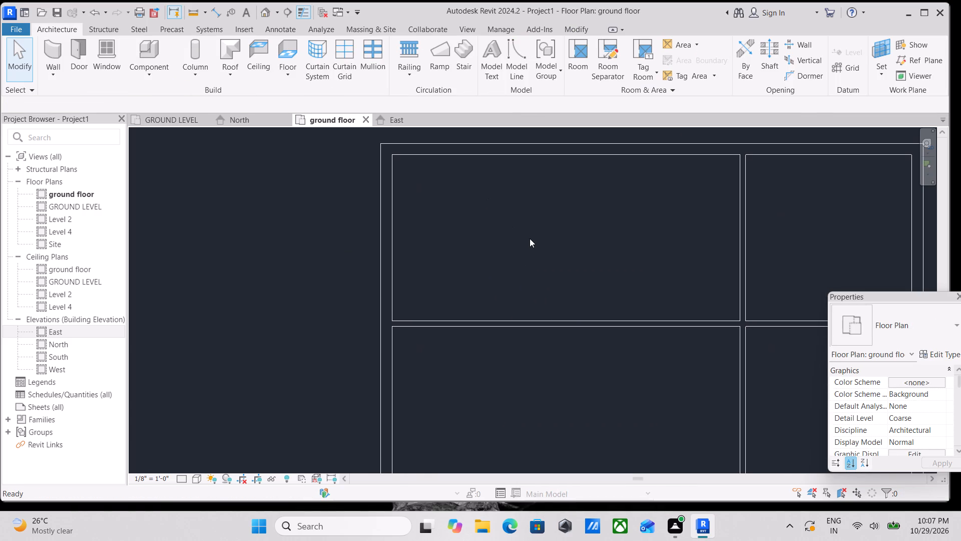
pyautogui.write('wa')
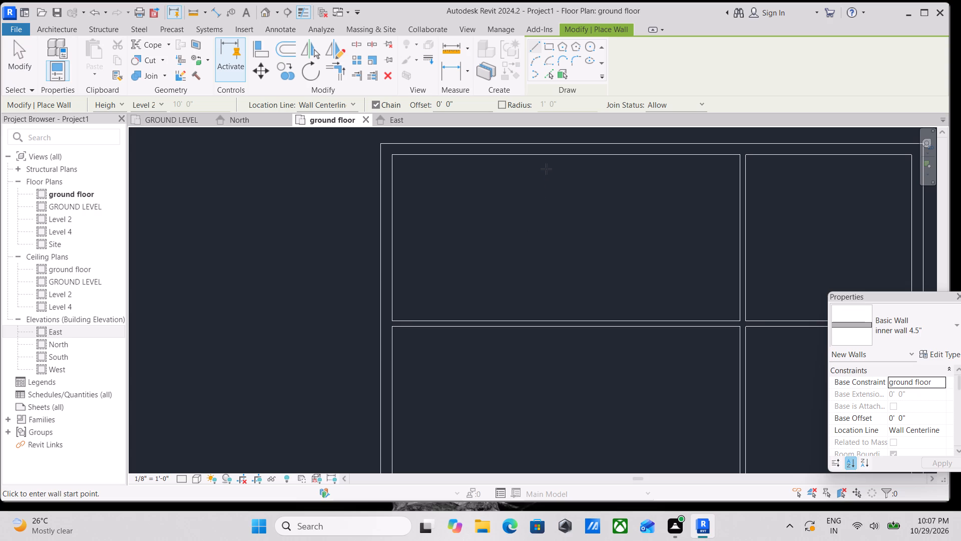
pyautogui.scroll(-2, 467, 255)
pyautogui.moveTo(464, 254); pyautogui.dragTo(452, 171, button='middle')
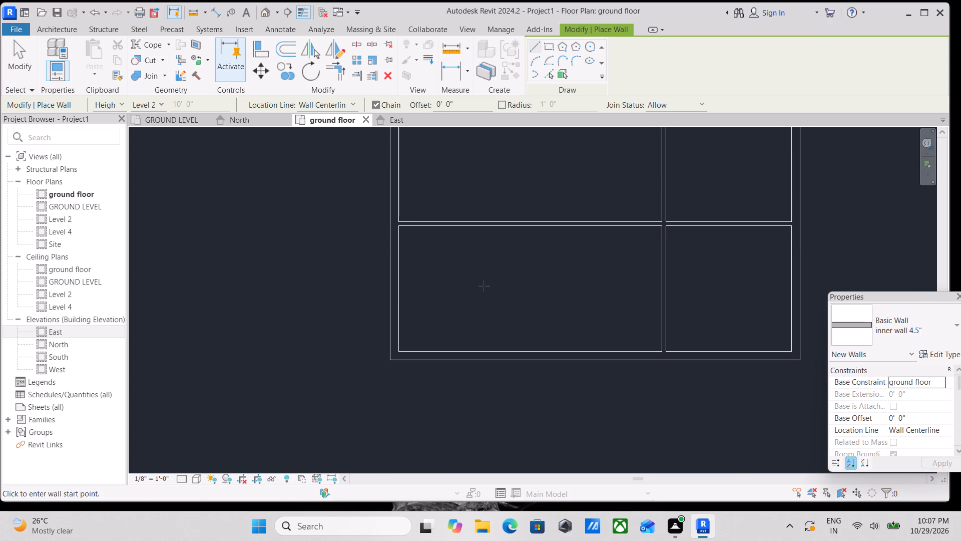
pyautogui.scroll(2, 458, 307)
pyautogui.moveTo(449, 229); pyautogui.dragTo(449, 269, button='middle')
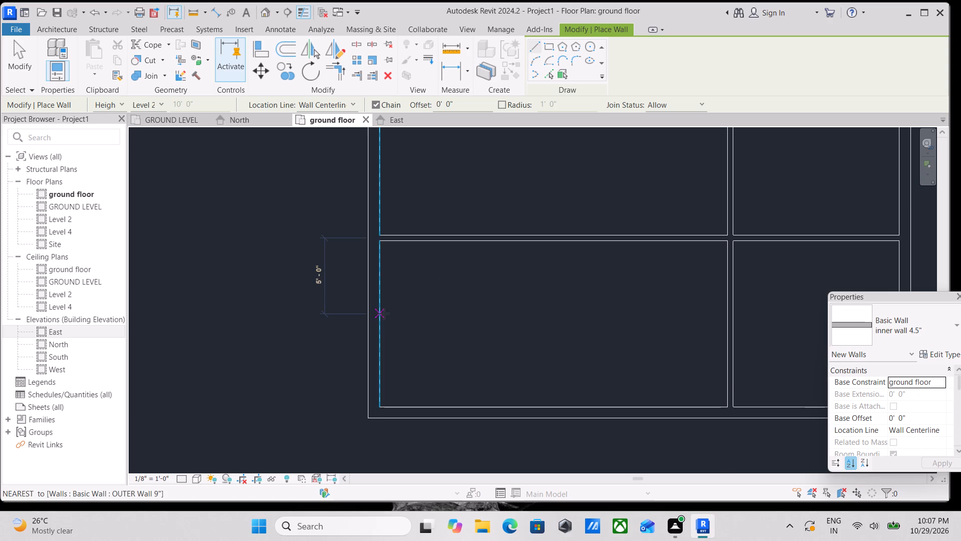
pyautogui.click(384, 314)
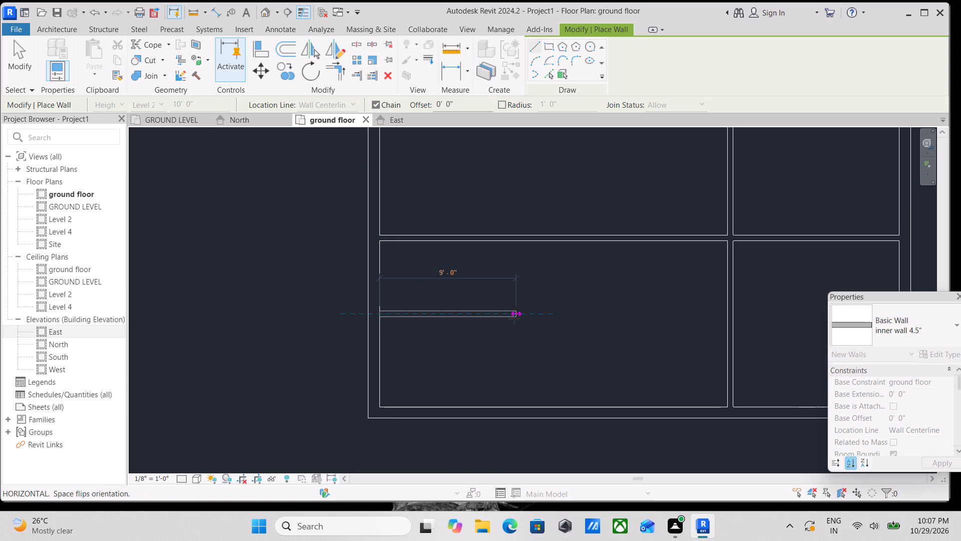
pyautogui.click(516, 316)
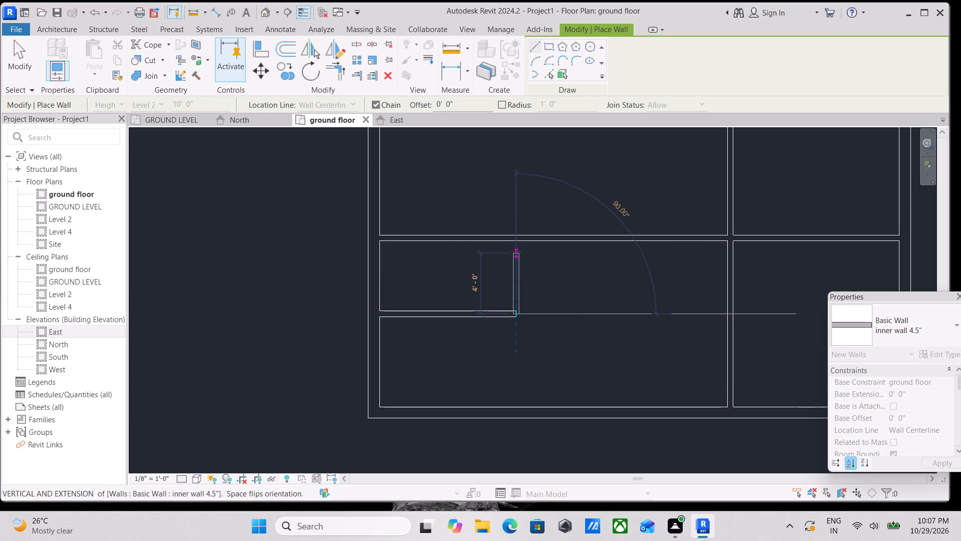
pyautogui.click(516, 243)
pyautogui.press('Escape')
pyautogui.press('Escape')
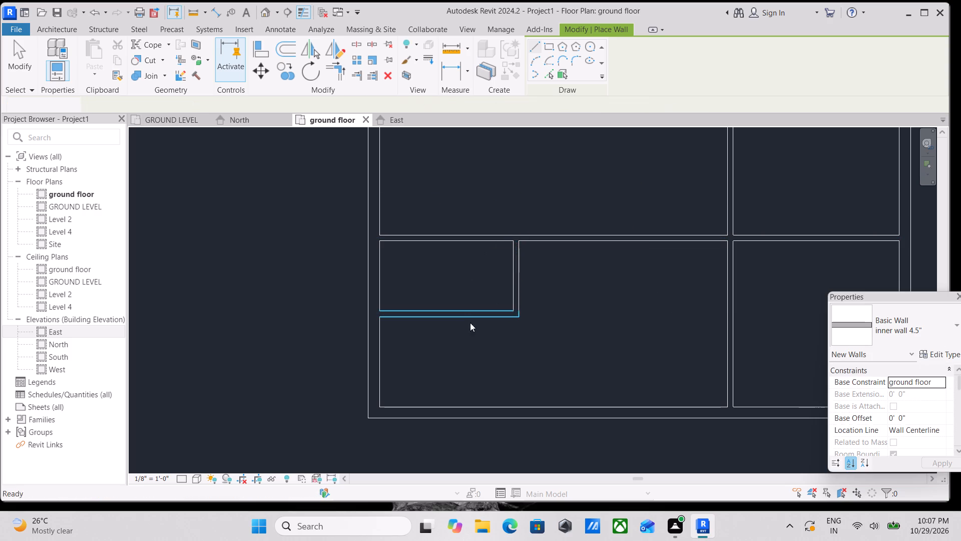
pyautogui.press('Escape')
# Check the distances from the small southwest enclosure's south wall to its parallel walls.
pyautogui.click(424, 318)
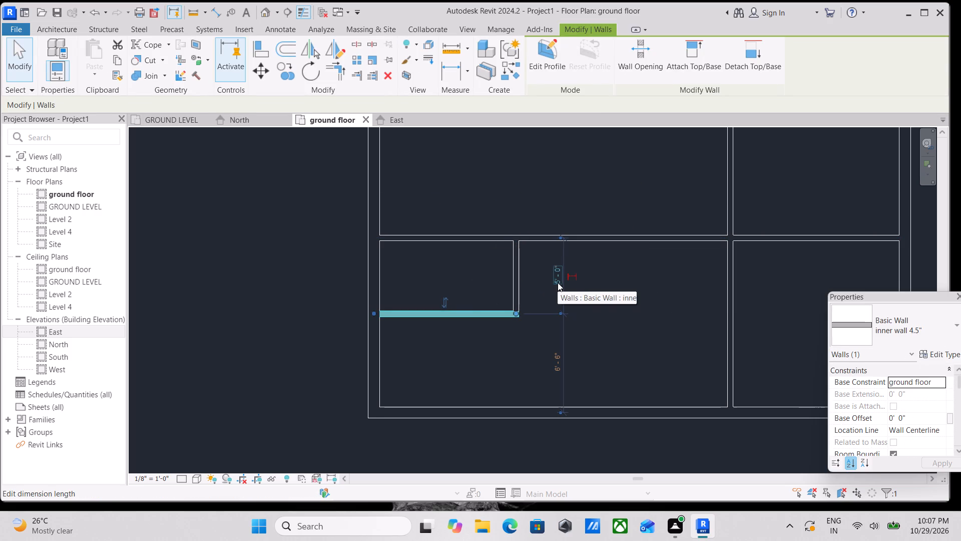
pyautogui.press('Escape')
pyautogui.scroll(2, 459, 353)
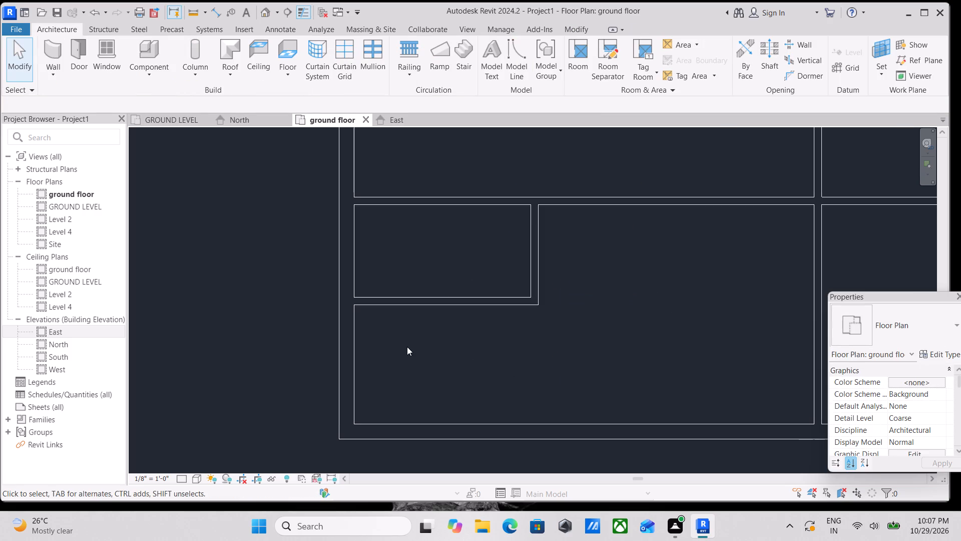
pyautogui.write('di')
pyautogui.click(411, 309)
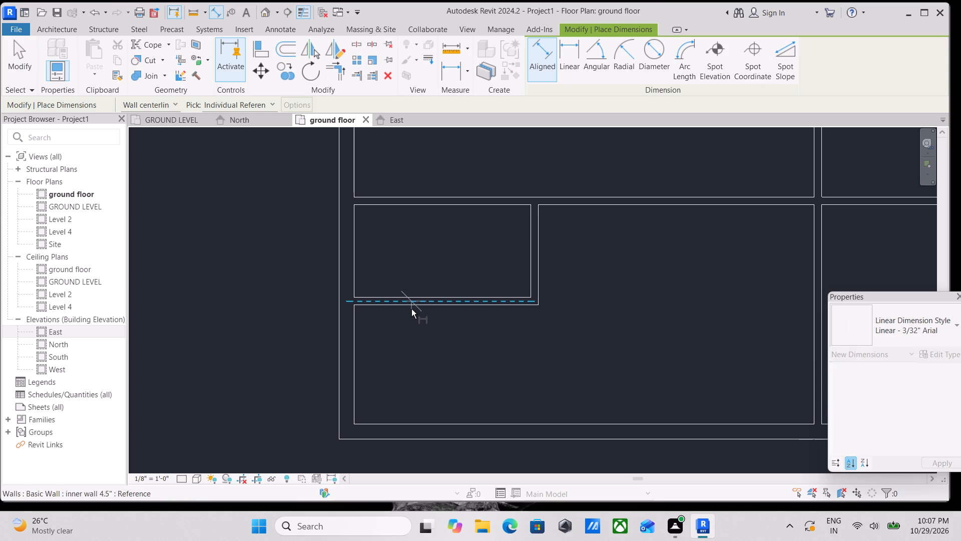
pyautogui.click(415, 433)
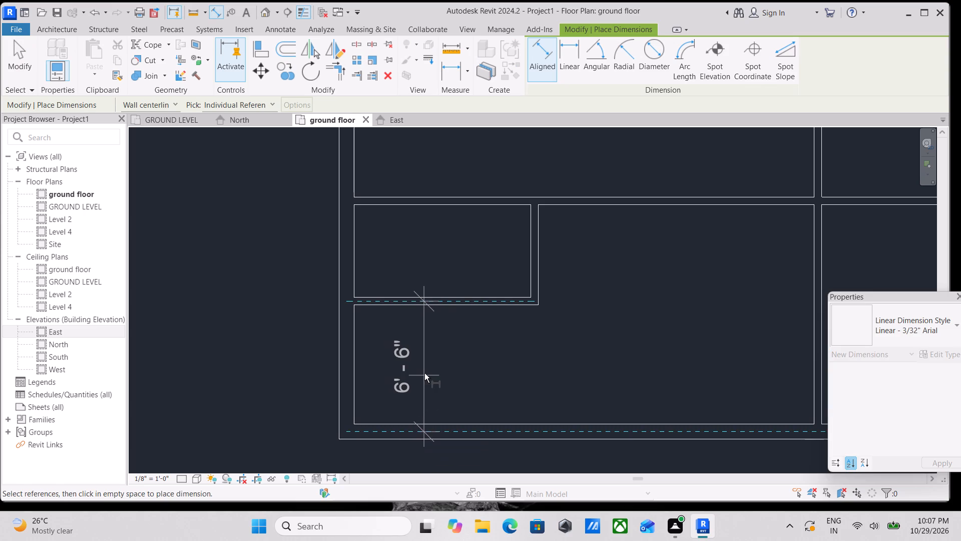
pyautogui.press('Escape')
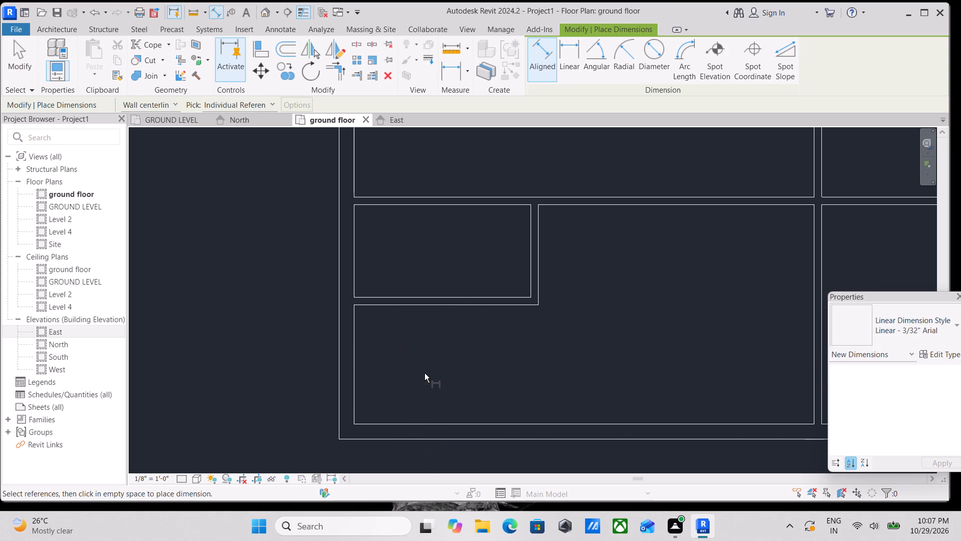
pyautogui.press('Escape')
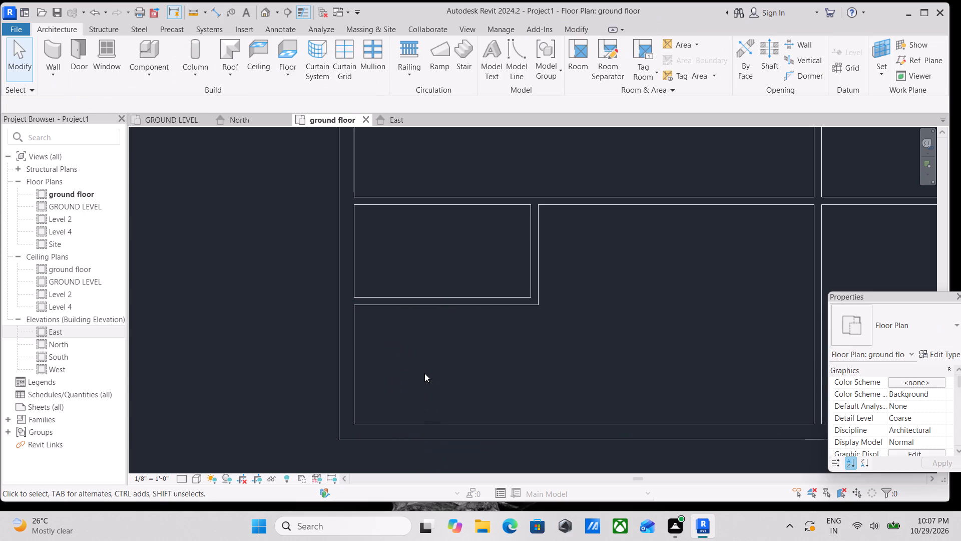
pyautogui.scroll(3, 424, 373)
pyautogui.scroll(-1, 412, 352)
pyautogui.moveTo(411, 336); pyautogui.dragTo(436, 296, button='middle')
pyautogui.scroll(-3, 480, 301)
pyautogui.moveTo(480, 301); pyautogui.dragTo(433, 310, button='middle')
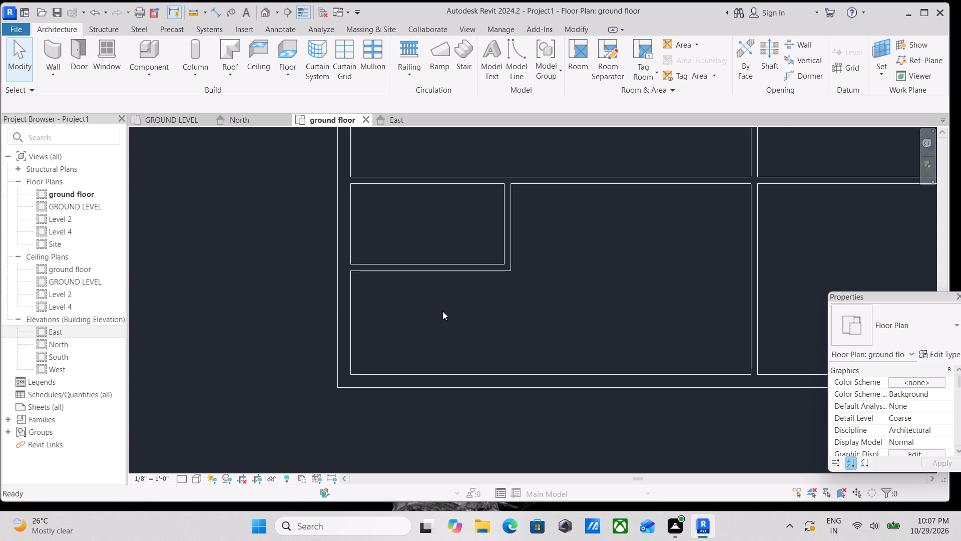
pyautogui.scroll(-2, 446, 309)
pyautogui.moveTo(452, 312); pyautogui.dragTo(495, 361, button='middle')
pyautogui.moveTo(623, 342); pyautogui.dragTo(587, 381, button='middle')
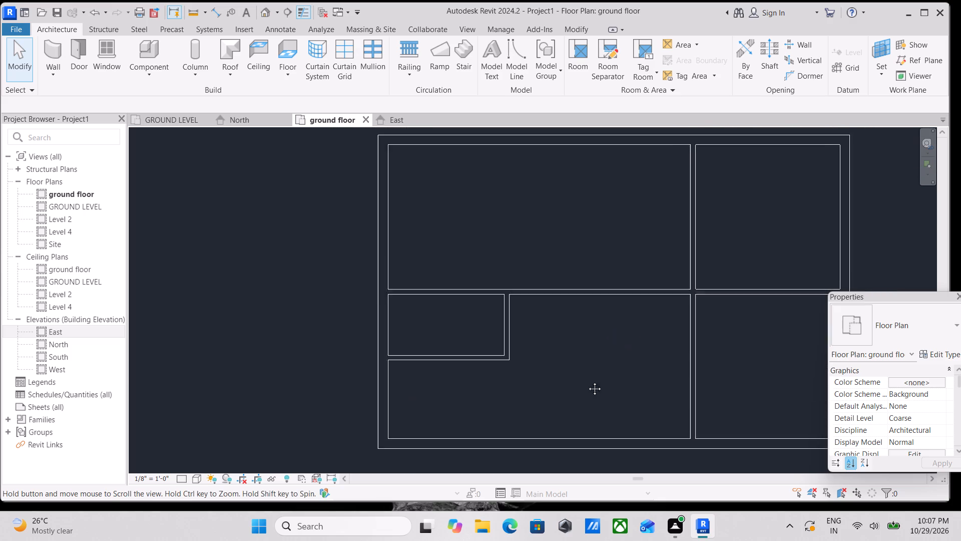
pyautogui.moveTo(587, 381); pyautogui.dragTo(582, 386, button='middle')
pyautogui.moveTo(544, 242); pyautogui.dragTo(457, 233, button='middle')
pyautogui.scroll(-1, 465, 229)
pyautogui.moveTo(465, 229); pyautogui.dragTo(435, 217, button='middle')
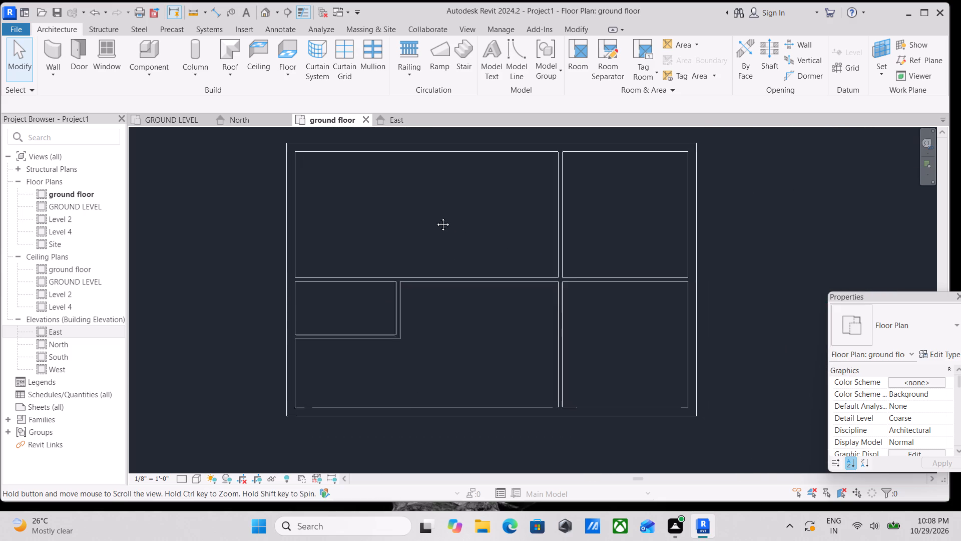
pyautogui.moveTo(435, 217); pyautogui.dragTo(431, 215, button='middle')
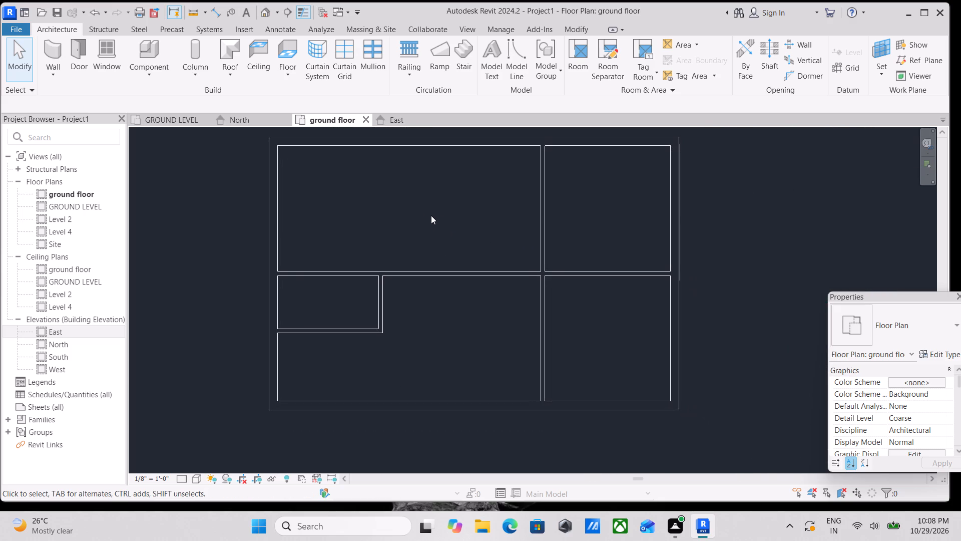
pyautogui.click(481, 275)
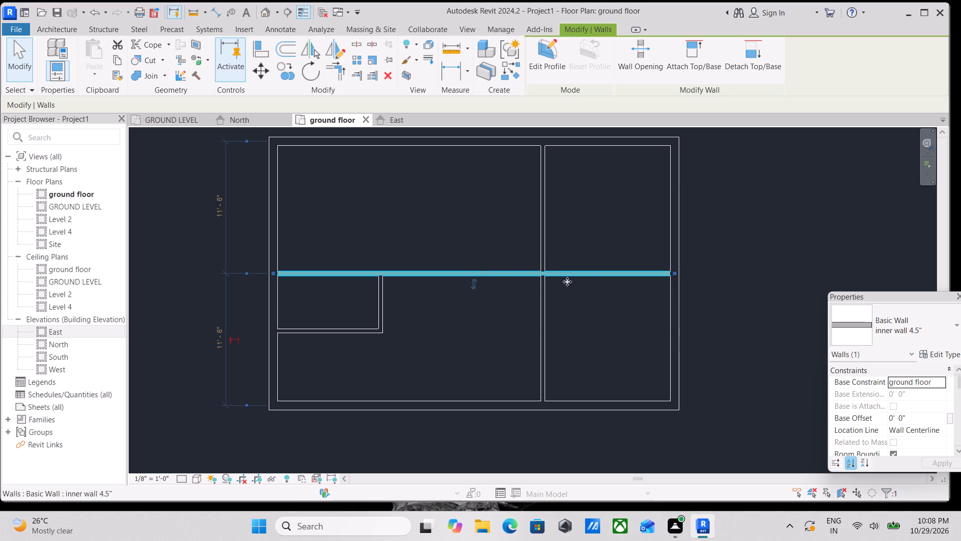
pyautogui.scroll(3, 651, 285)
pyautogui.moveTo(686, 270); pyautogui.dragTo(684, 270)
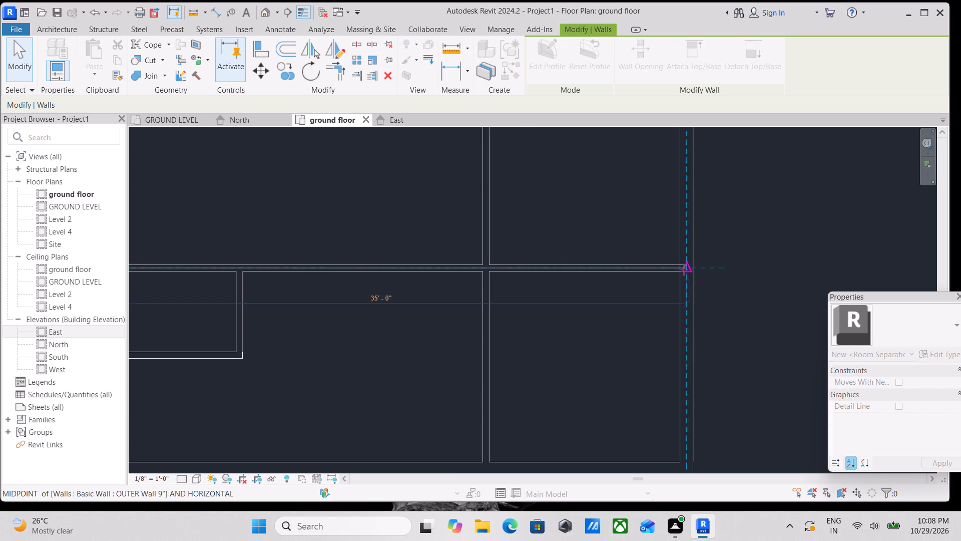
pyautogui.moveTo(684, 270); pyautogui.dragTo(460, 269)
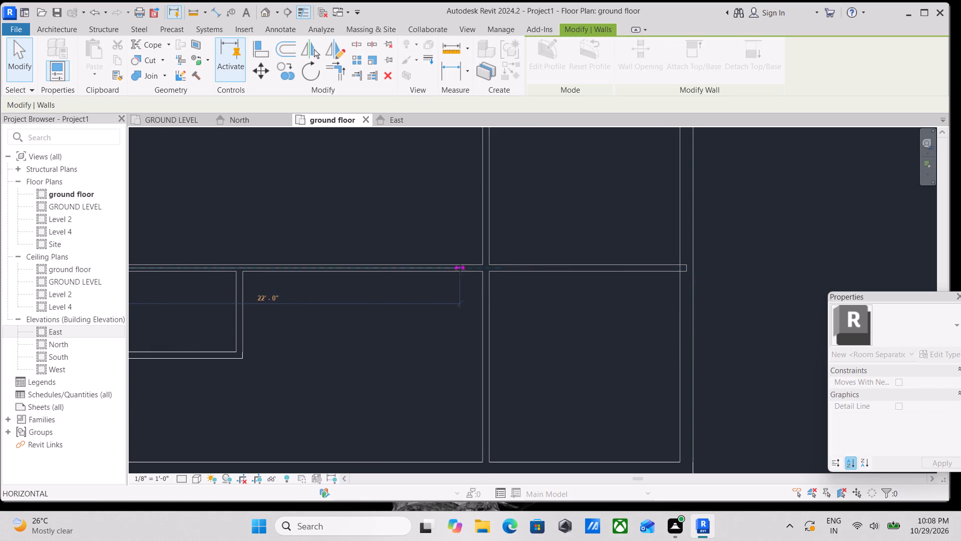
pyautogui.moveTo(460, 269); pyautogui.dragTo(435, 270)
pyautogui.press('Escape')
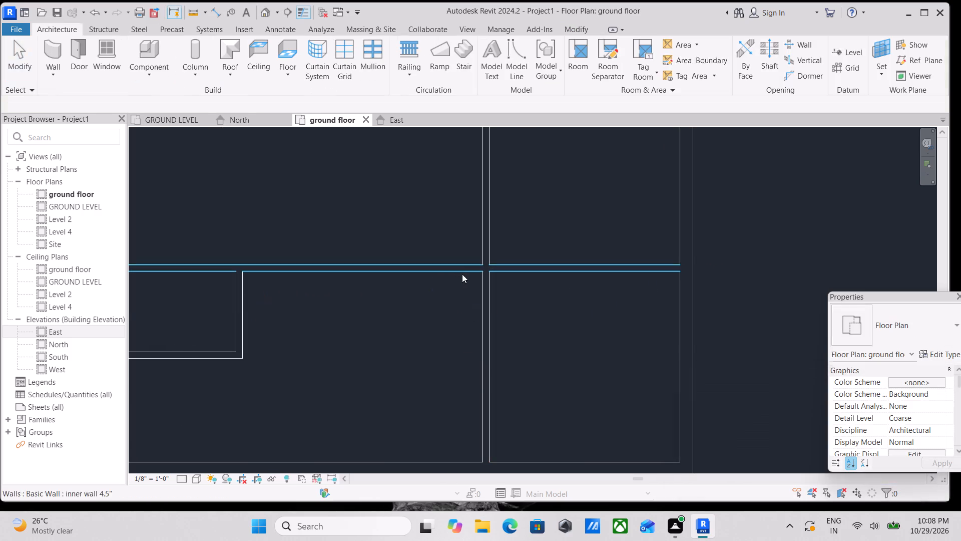
# Shorten the east-west inner wall from its east end to 19' long, stopping 4'-6" short of the north-south inner wall, unjoining the connected walls.
pyautogui.click(574, 264)
pyautogui.moveTo(683, 268); pyautogui.dragTo(676, 267)
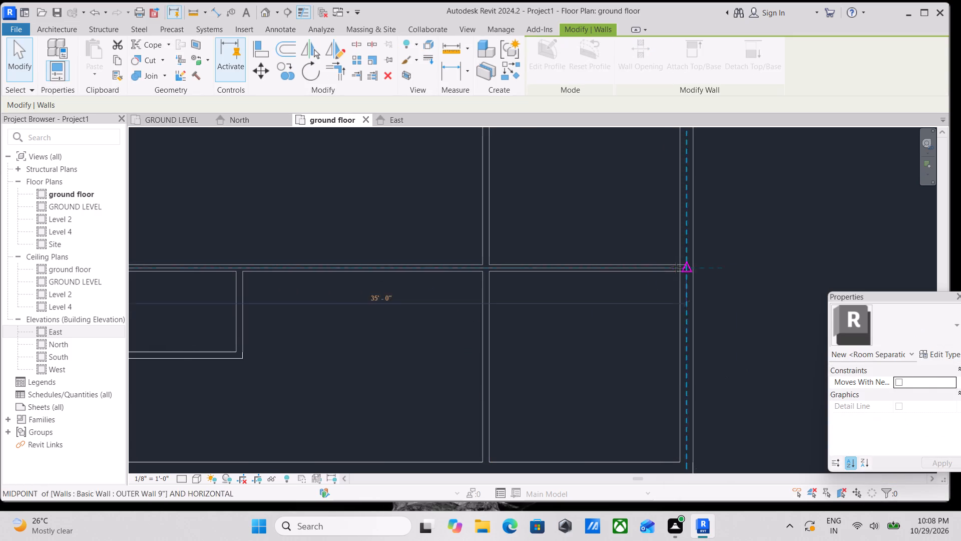
pyautogui.moveTo(676, 267); pyautogui.dragTo(411, 268)
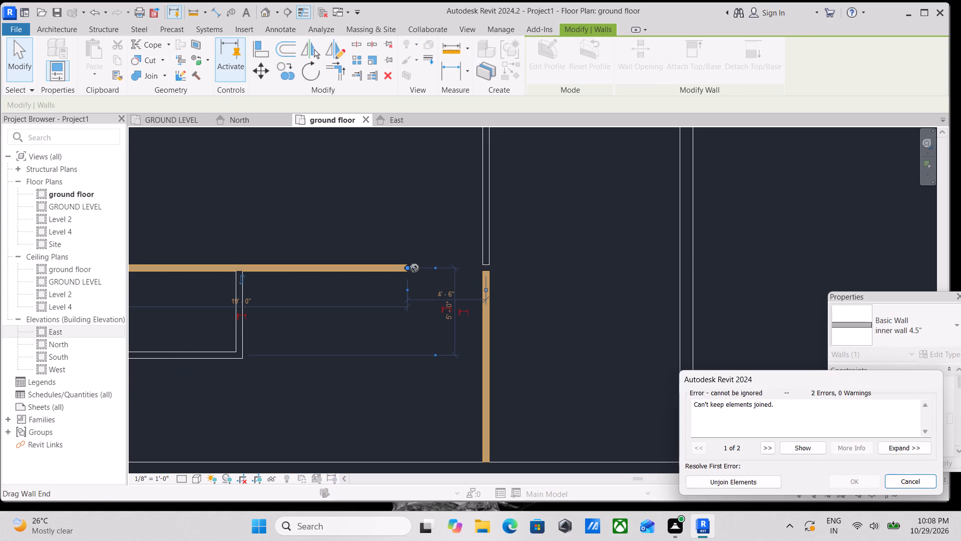
pyautogui.click(736, 480)
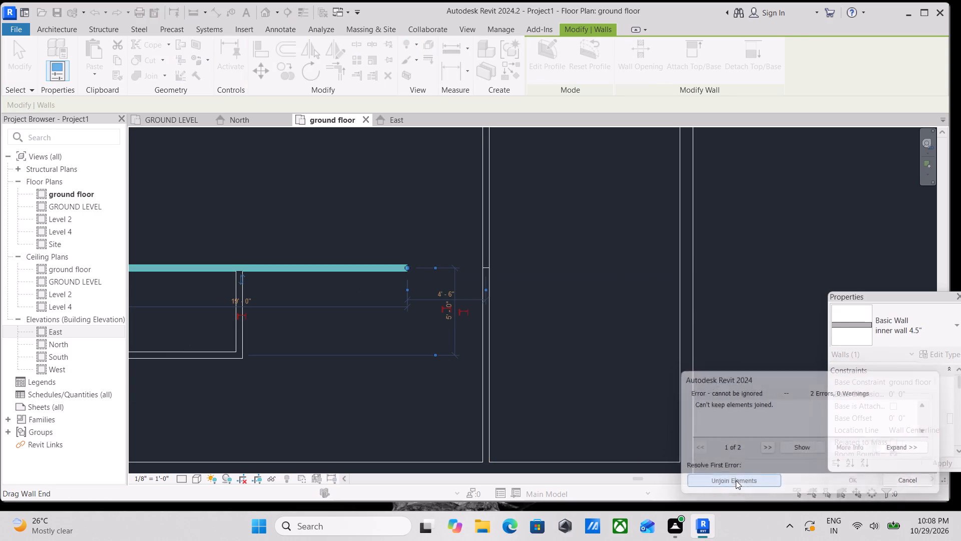
pyautogui.press('Escape')
# Draw a 4.5" inner wall from the east outer wall west to the north-south inner wall, in line with the shortened east-west wall.
pyautogui.scroll(2, 453, 282)
pyautogui.scroll(-2, 446, 276)
pyautogui.moveTo(439, 270); pyautogui.dragTo(452, 272, button='middle')
pyautogui.scroll(-1, 507, 279)
pyautogui.moveTo(507, 279); pyautogui.dragTo(515, 322, button='middle')
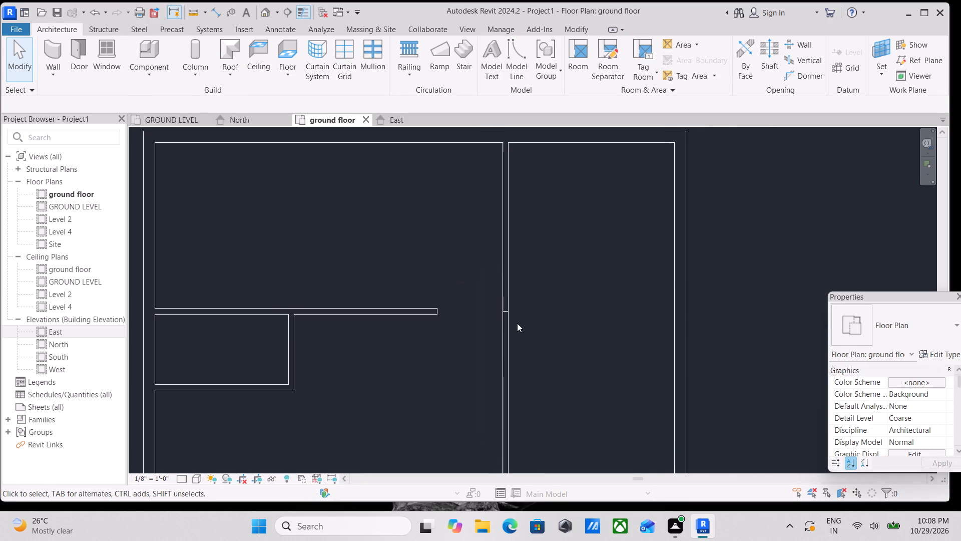
pyautogui.write('wa')
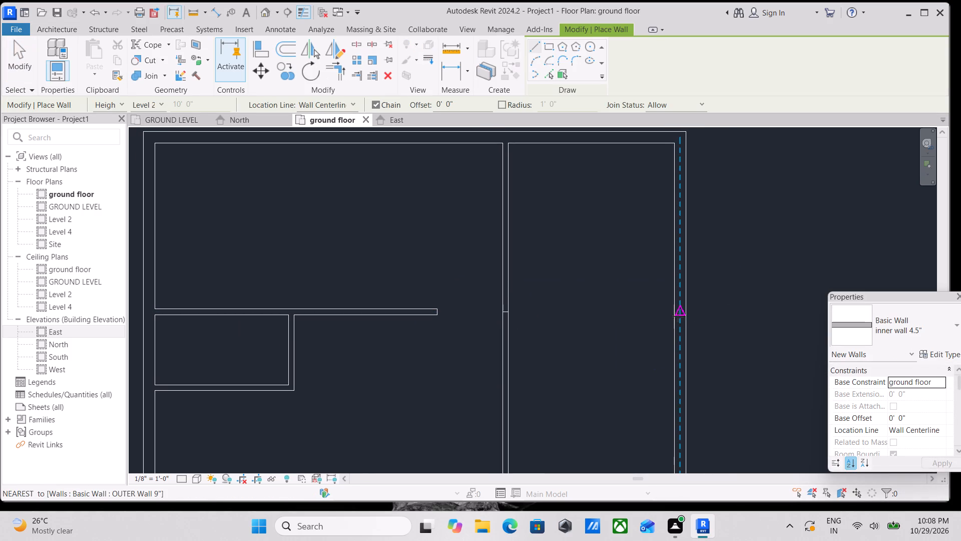
pyautogui.click(674, 314)
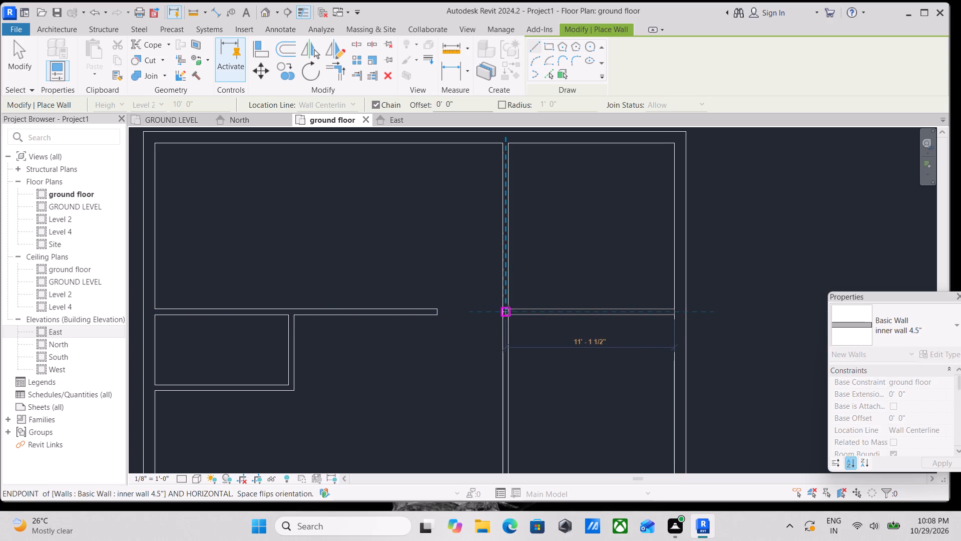
pyautogui.click(509, 310)
pyautogui.press('Escape')
pyautogui.press('Escape')
pyautogui.scroll(-2, 516, 289)
pyautogui.press('Escape')
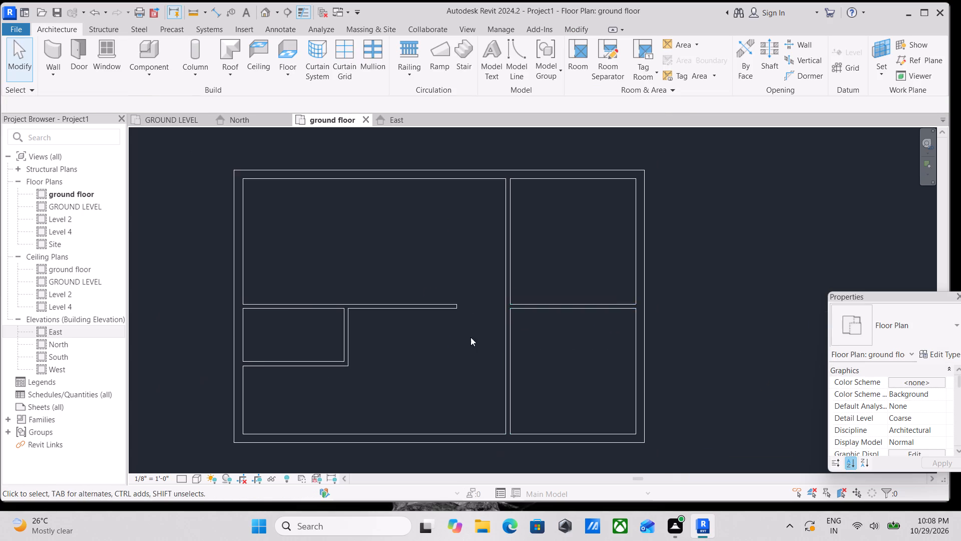
# Check the distance from the shortened east-west wall's free end to the north-south inner wall with an aligned dimension, without placing it.
pyautogui.scroll(-2, 418, 330)
pyautogui.moveTo(419, 330); pyautogui.dragTo(450, 342, button='middle')
pyautogui.scroll(8, 471, 326)
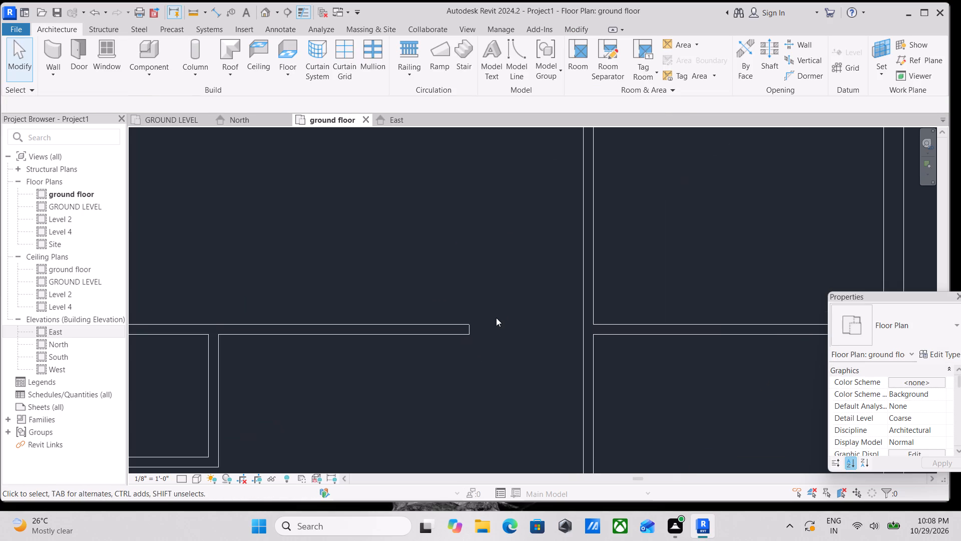
pyautogui.write('di')
pyautogui.click(468, 329)
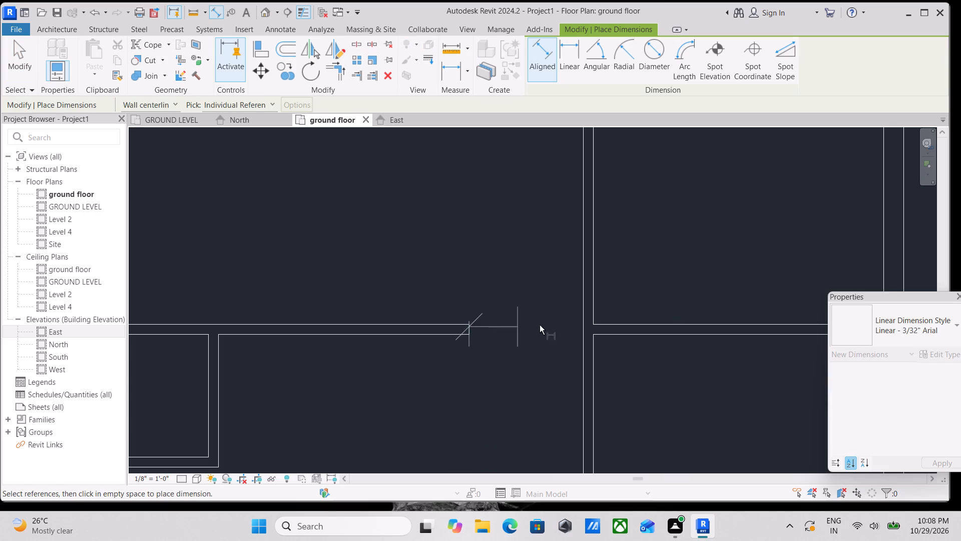
pyautogui.click(581, 332)
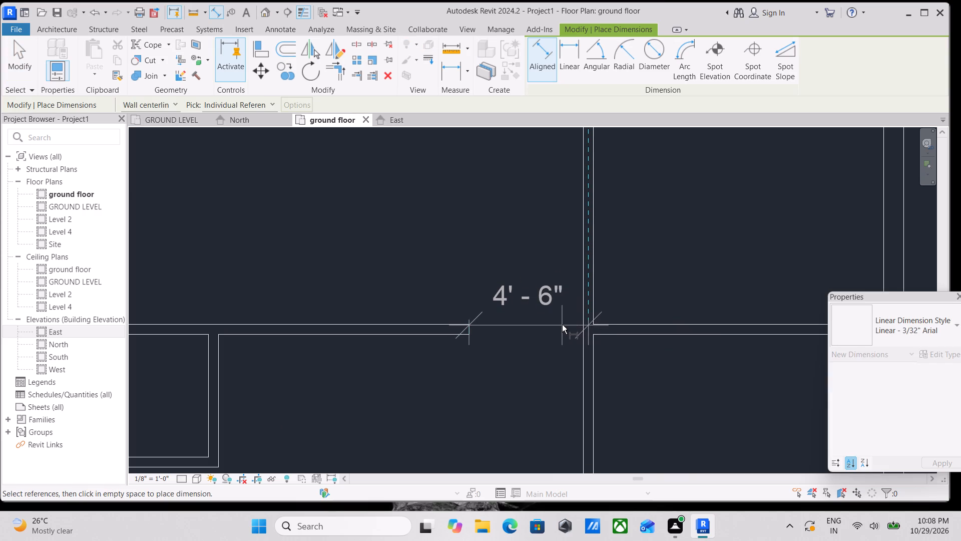
pyautogui.press('Escape')
pyautogui.scroll(-2, 562, 325)
pyautogui.moveTo(456, 305); pyautogui.dragTo(497, 323, button='middle')
pyautogui.press('Escape')
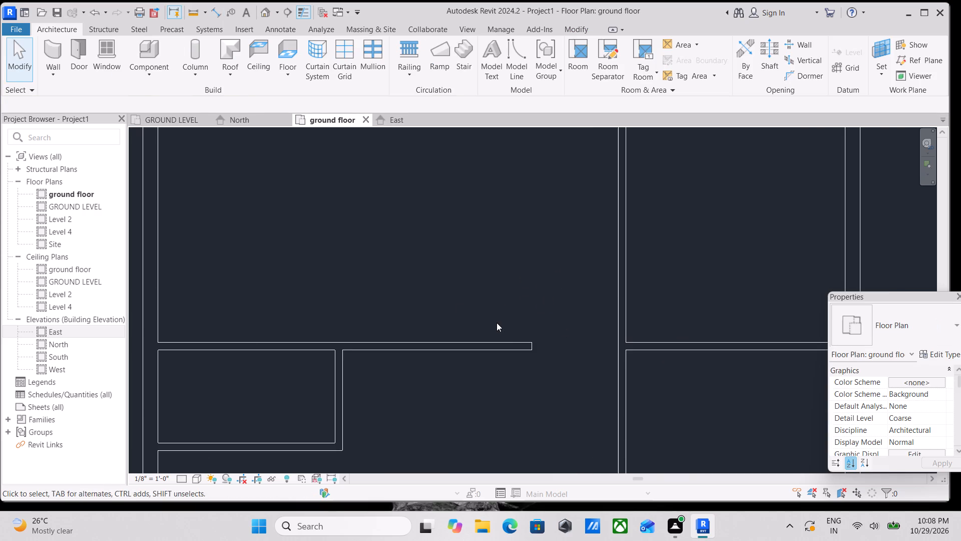
pyautogui.press('Escape')
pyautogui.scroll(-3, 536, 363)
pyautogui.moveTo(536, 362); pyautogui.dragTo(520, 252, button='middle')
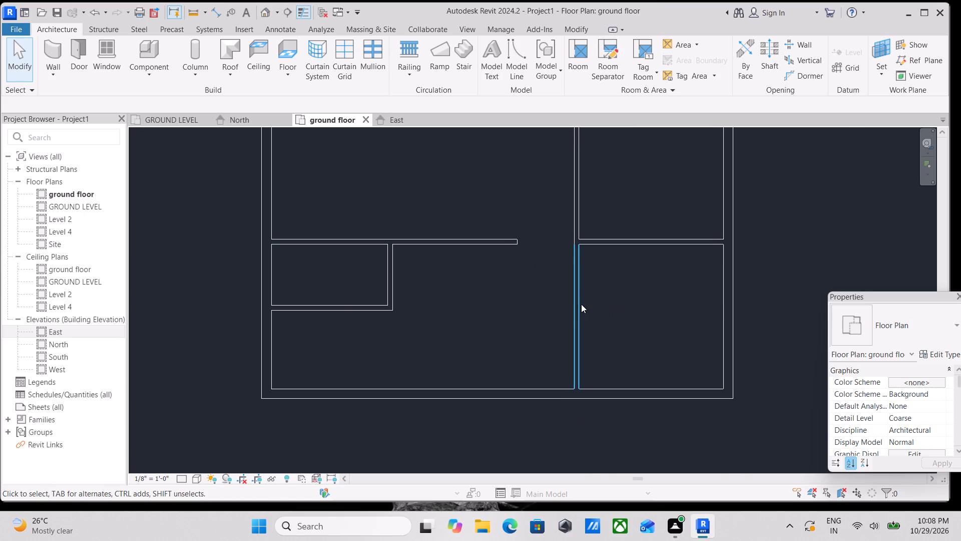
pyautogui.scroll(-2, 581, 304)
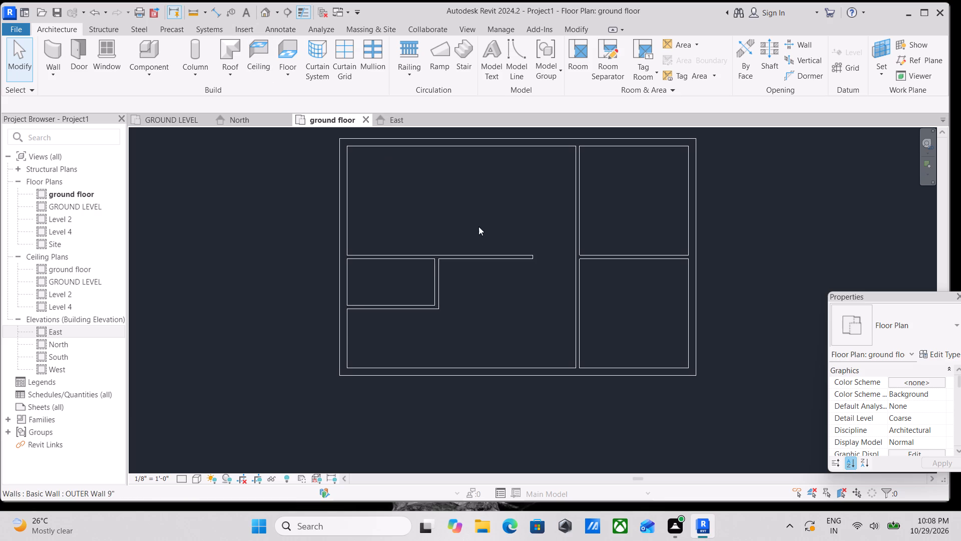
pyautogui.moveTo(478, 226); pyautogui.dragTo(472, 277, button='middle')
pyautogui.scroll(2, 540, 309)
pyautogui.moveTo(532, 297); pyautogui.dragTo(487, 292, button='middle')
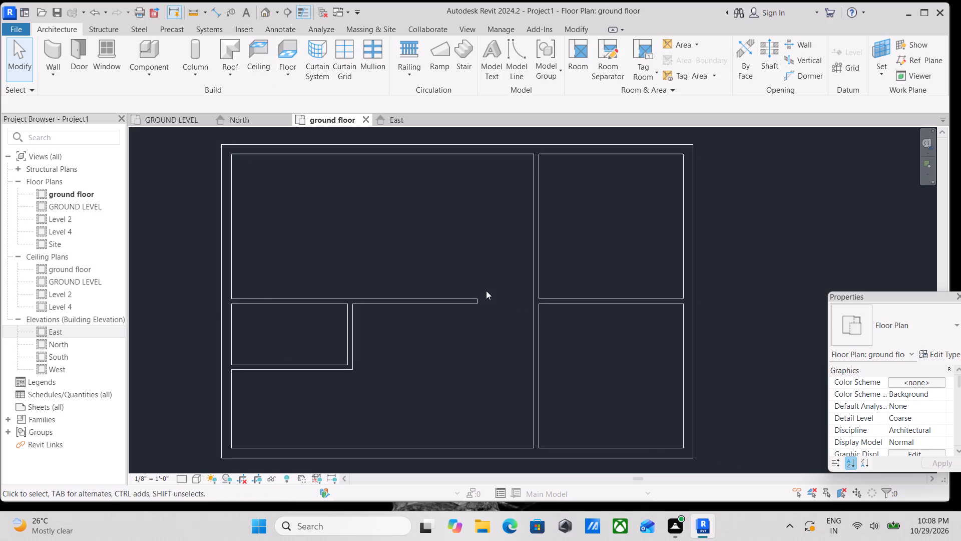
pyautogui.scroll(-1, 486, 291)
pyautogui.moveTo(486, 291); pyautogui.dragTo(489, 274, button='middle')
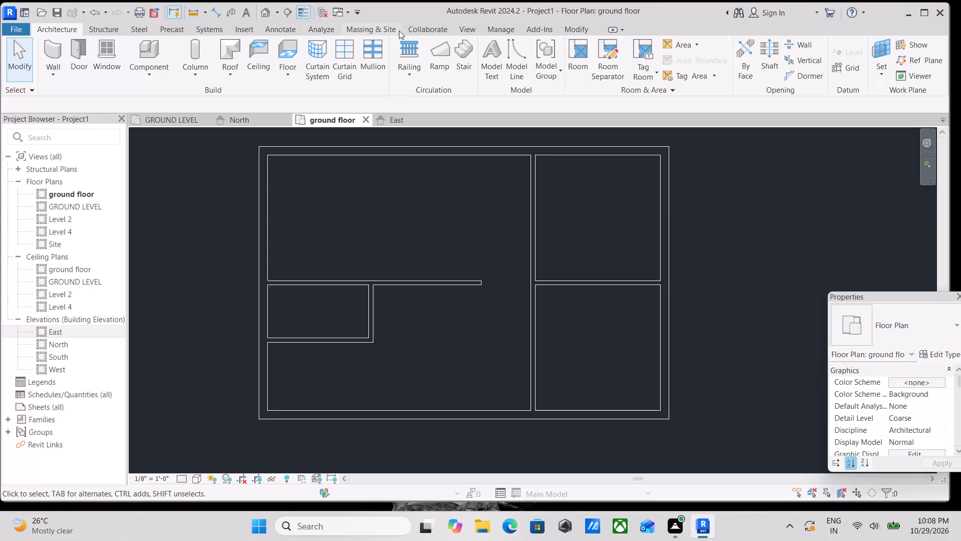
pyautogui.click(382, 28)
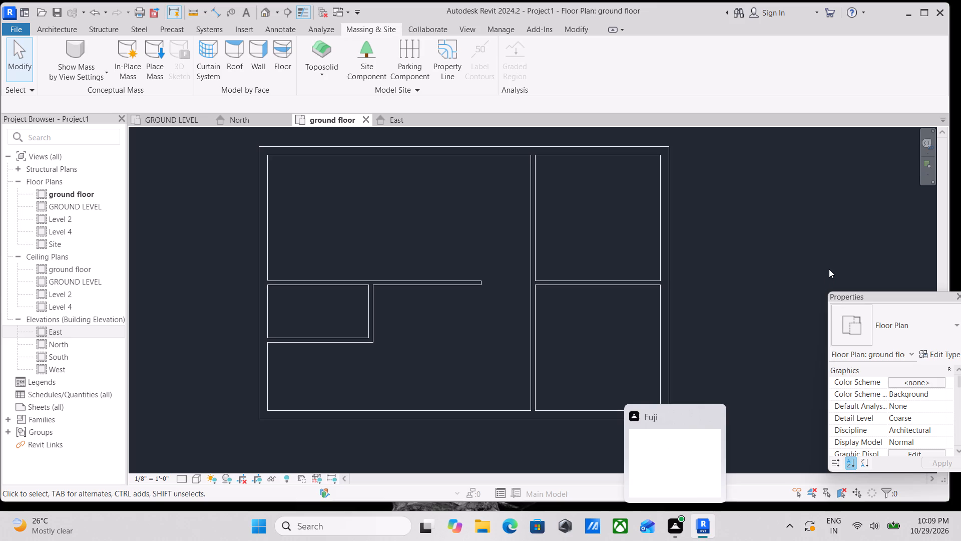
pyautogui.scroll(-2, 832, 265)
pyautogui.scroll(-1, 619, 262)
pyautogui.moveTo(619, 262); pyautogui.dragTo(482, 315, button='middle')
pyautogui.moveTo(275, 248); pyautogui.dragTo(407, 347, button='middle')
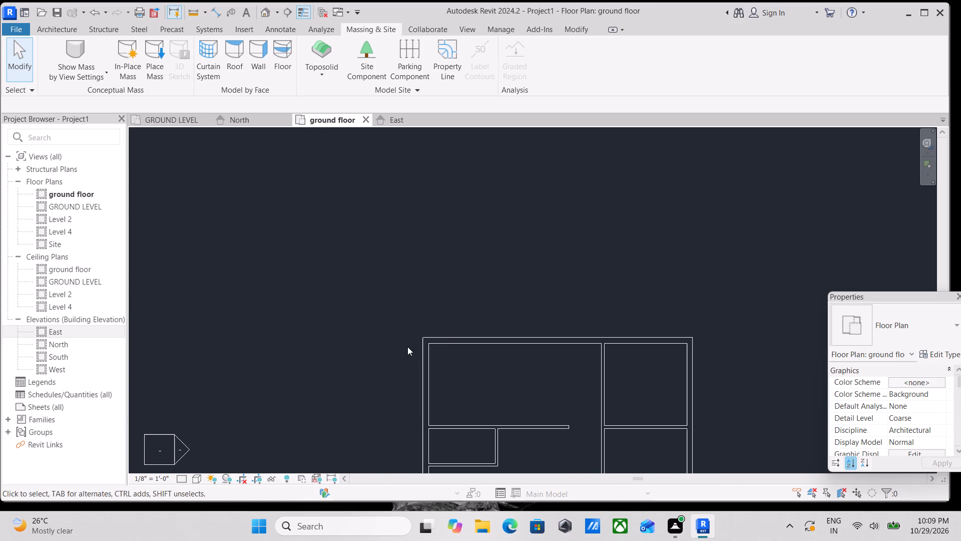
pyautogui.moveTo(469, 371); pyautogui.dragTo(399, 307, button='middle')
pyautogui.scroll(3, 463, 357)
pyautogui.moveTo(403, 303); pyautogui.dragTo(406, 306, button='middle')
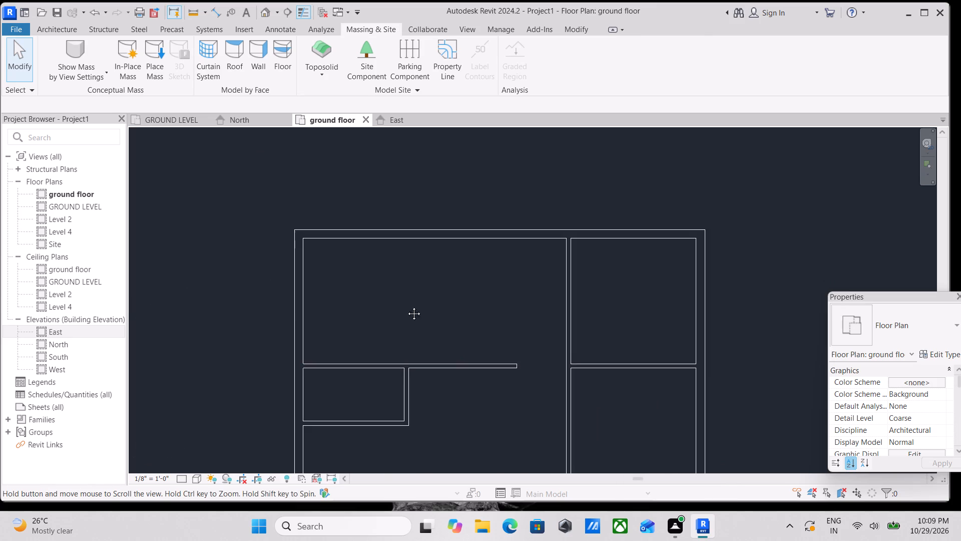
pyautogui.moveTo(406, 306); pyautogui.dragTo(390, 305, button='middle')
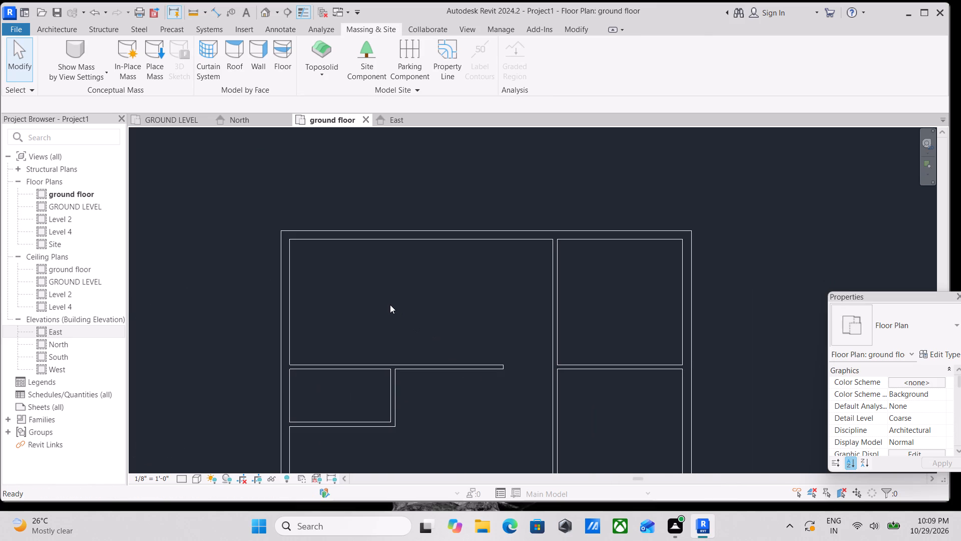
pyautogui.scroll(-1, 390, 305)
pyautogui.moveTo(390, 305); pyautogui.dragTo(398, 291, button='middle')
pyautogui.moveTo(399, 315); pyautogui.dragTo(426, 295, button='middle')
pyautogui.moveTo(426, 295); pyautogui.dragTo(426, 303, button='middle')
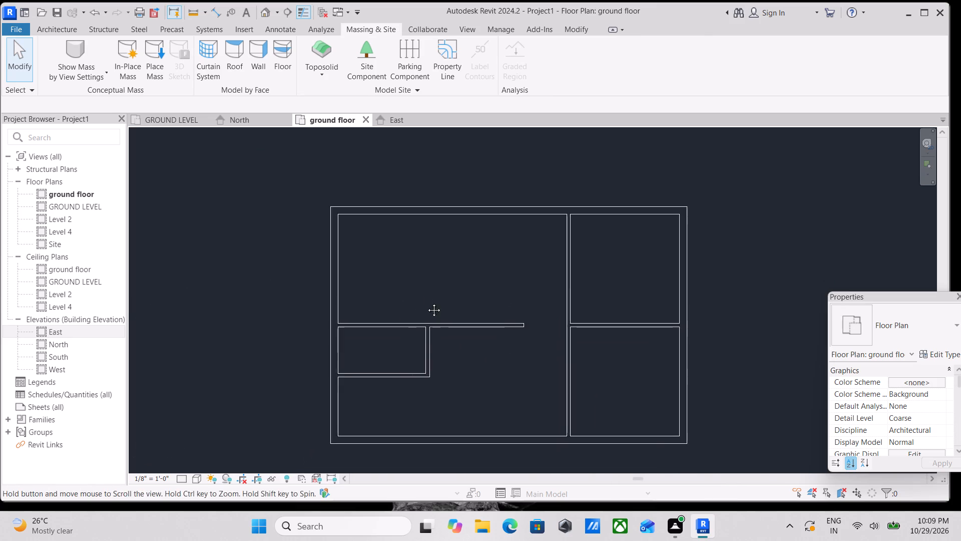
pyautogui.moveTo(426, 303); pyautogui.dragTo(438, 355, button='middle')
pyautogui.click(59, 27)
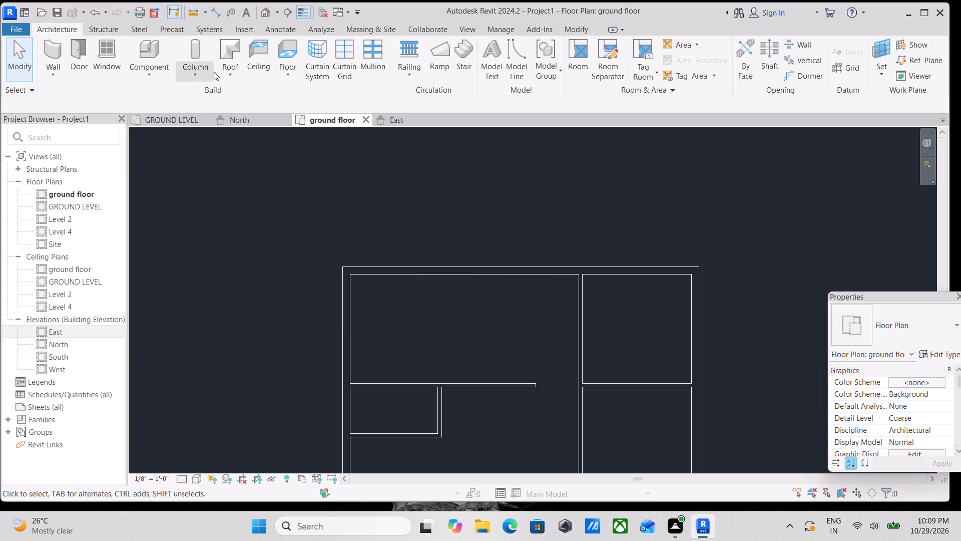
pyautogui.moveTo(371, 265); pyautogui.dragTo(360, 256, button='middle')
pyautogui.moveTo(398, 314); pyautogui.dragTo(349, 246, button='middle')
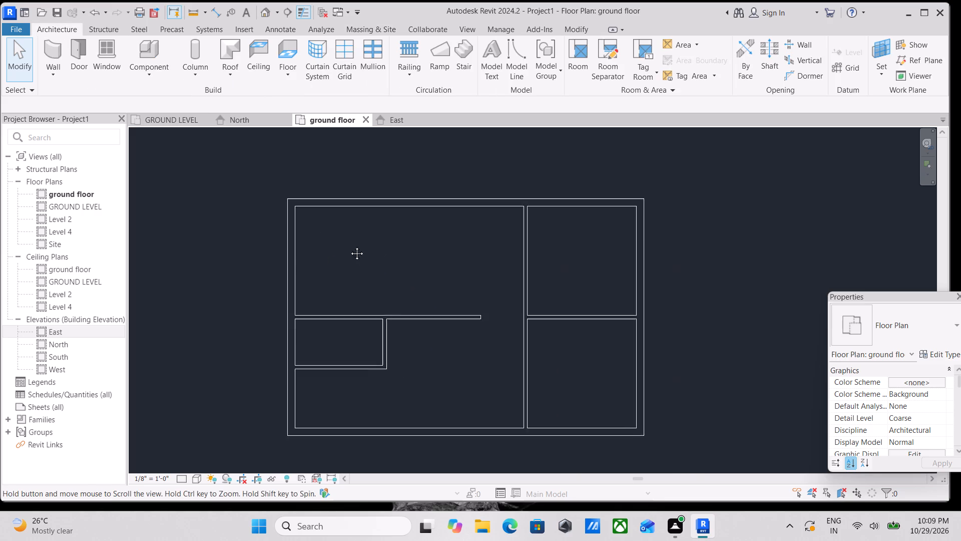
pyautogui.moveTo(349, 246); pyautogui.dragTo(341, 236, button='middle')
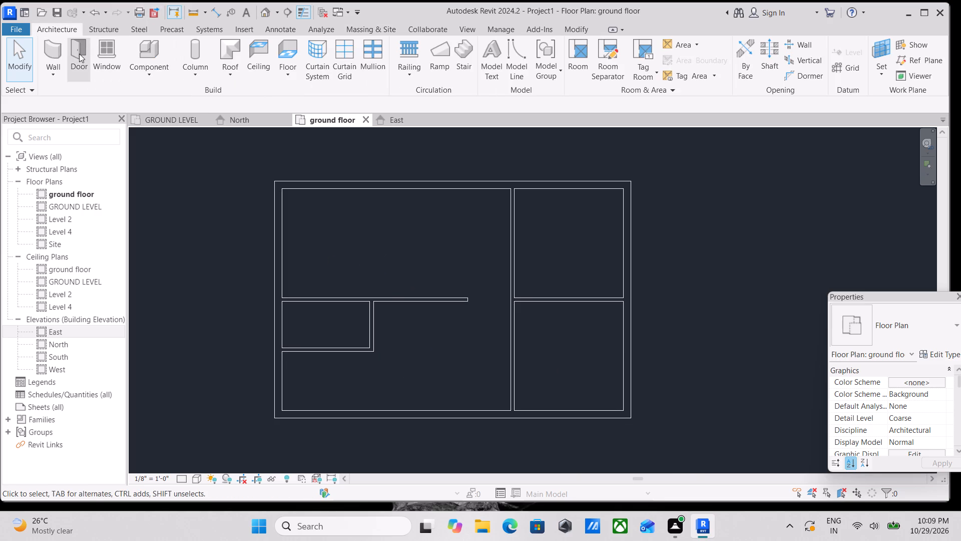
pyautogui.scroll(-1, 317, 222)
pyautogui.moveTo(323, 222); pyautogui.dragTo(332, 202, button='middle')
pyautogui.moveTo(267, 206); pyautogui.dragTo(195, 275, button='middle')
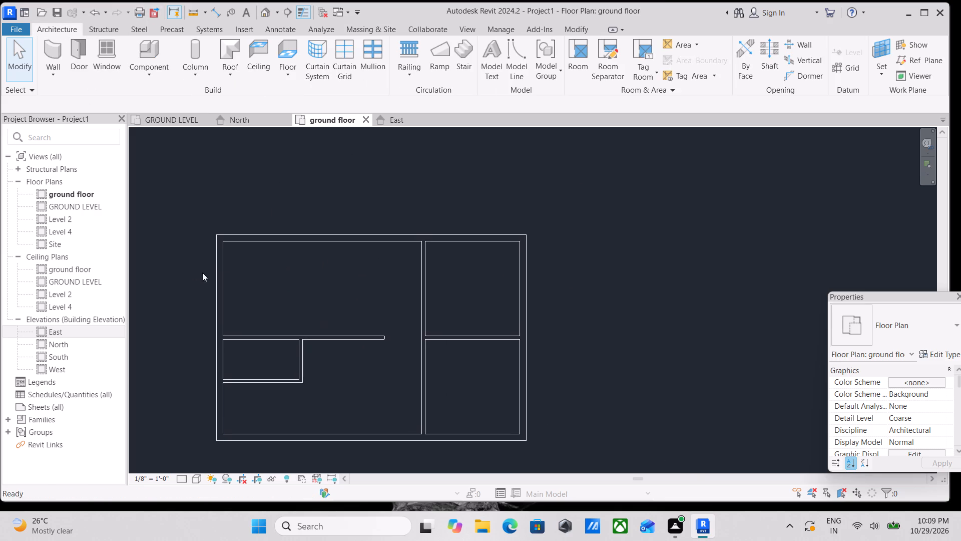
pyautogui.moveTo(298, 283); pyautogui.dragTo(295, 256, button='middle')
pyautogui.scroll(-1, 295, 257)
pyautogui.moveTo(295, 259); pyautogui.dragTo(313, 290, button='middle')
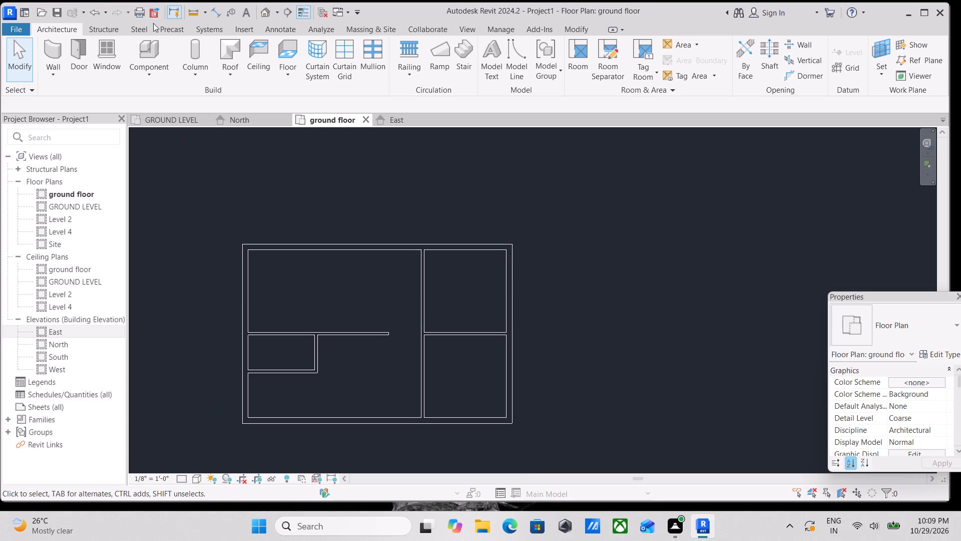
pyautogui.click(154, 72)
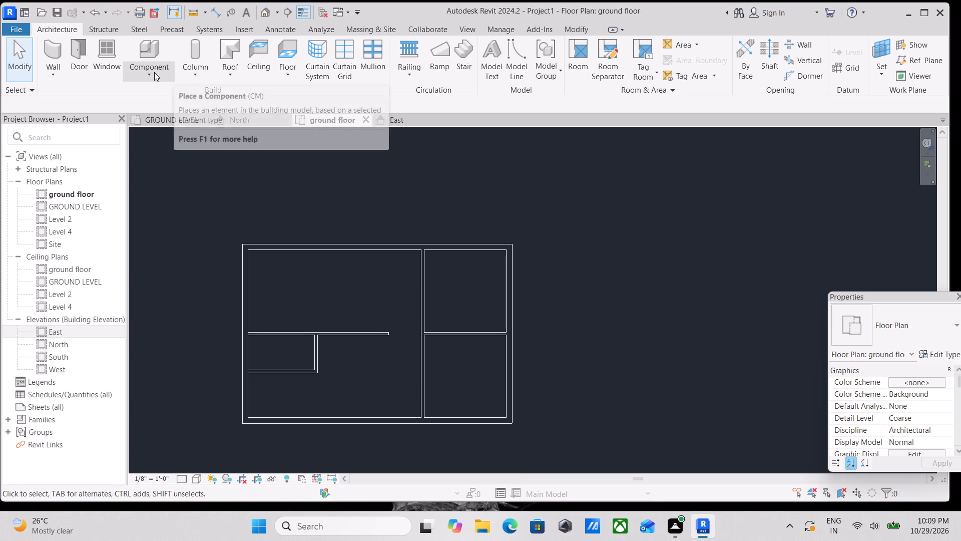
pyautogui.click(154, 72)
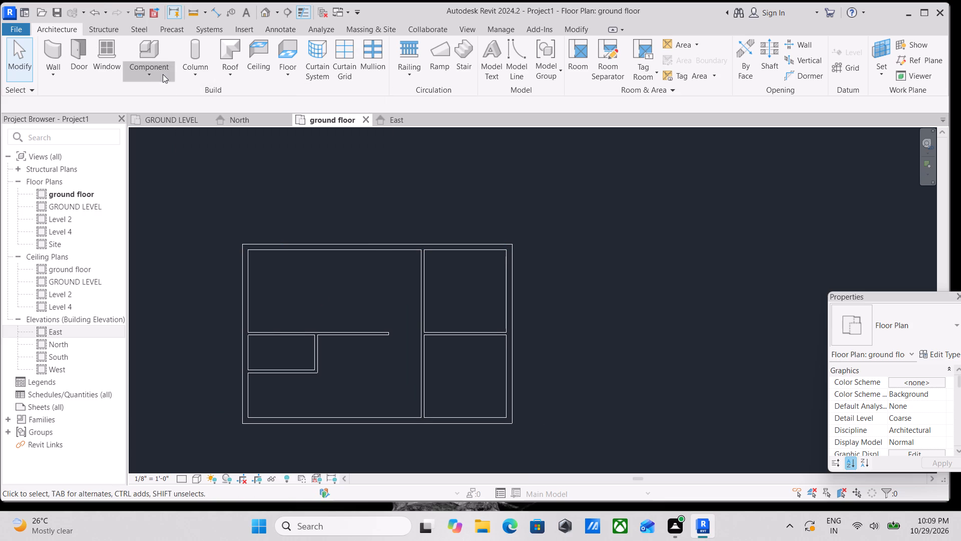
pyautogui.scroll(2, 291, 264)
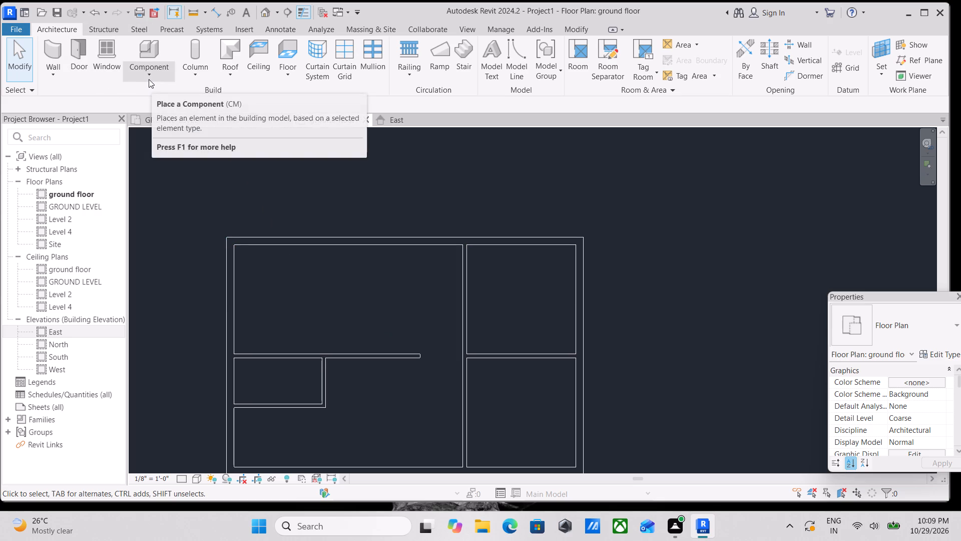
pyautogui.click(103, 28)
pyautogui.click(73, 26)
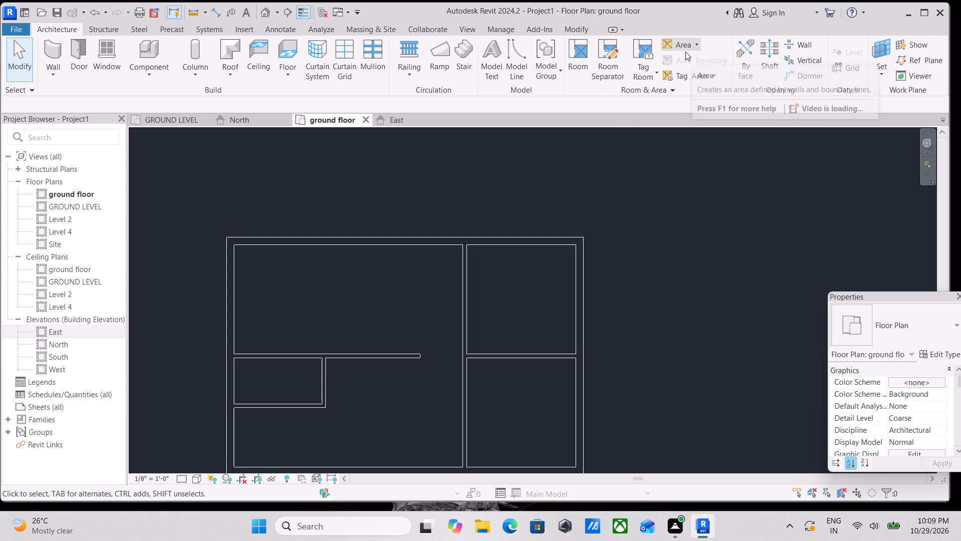
# Draw a room separation line across the open passage, from the east-west inner wall's free end to the north-south inner wall.
pyautogui.click(597, 70)
pyautogui.moveTo(474, 275); pyautogui.dragTo(484, 260, button='middle')
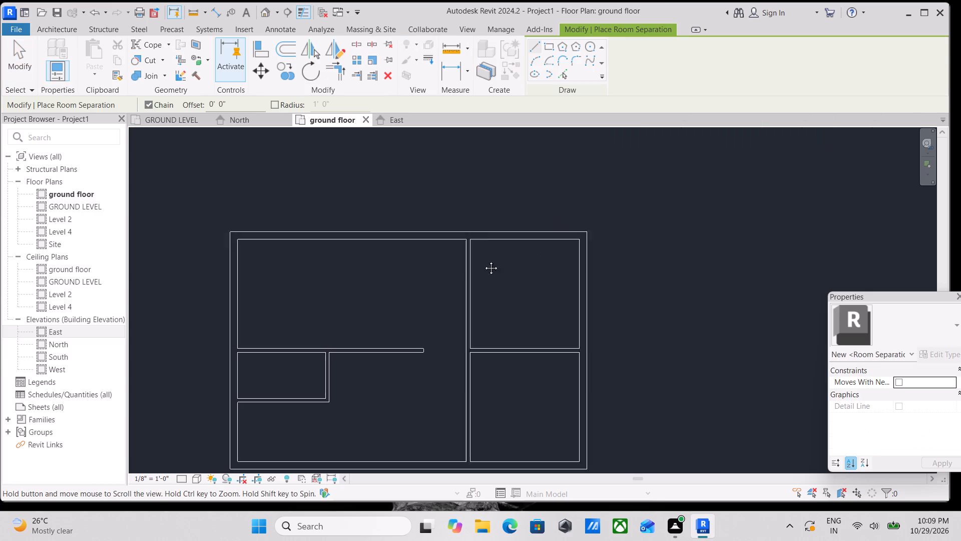
pyautogui.moveTo(484, 260); pyautogui.dragTo(513, 163, button='middle')
pyautogui.scroll(6, 462, 247)
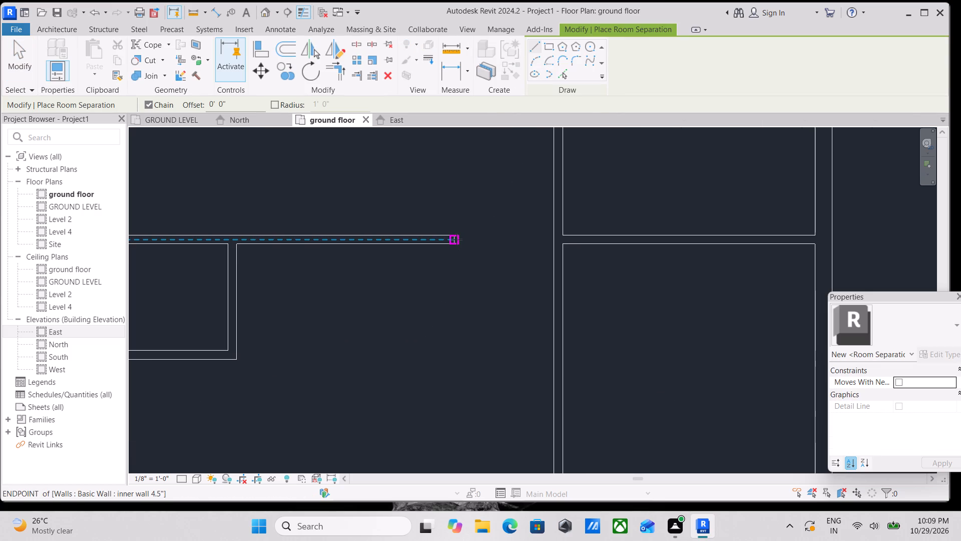
pyautogui.click(456, 239)
pyautogui.click(556, 238)
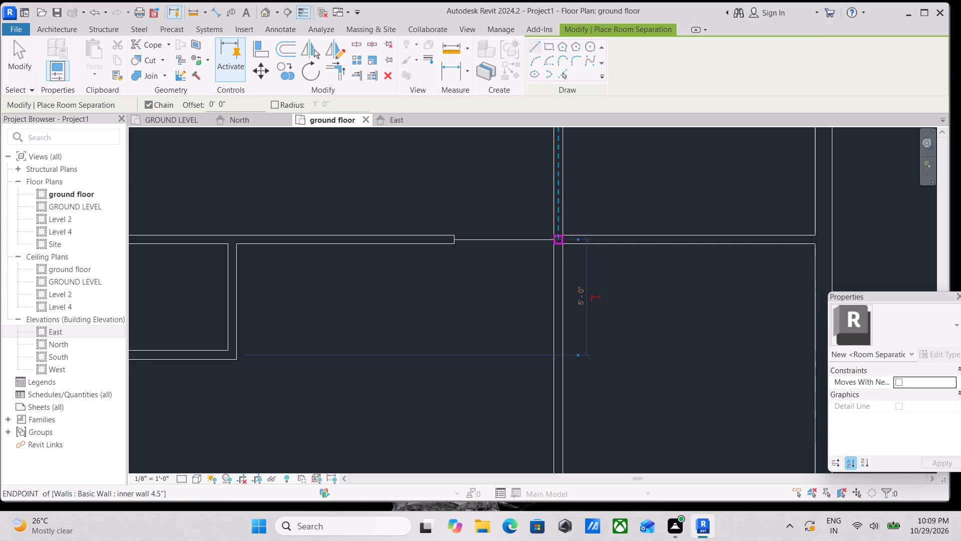
pyautogui.press('Escape')
pyautogui.scroll(-2, 597, 189)
pyautogui.moveTo(596, 192); pyautogui.dragTo(588, 227, button='middle')
pyautogui.press('Escape')
pyautogui.press('Escape')
# Place tagged rooms automatically in all enclosed areas of the ground floor plan.
pyautogui.scroll(-2, 583, 208)
pyautogui.moveTo(583, 208); pyautogui.dragTo(579, 251, button='middle')
pyautogui.scroll(-2, 613, 162)
pyautogui.moveTo(613, 162); pyautogui.dragTo(611, 168, button='middle')
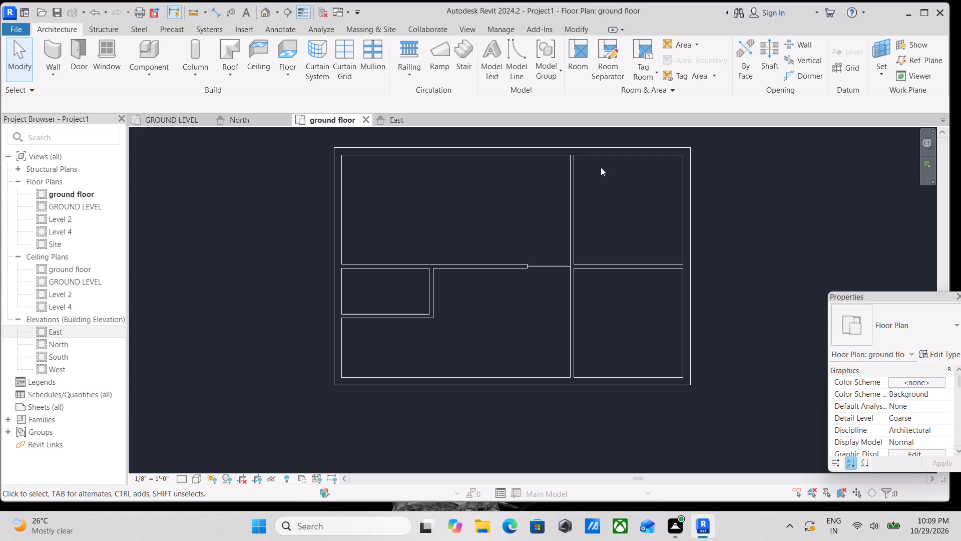
pyautogui.scroll(-3, 601, 167)
pyautogui.moveTo(481, 185); pyautogui.dragTo(508, 218, button='middle')
pyautogui.scroll(3, 555, 228)
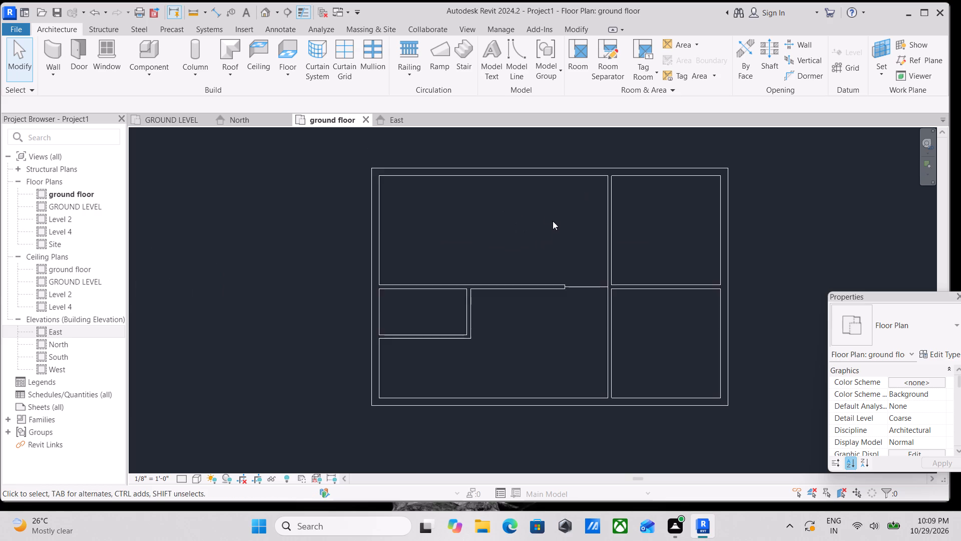
pyautogui.moveTo(549, 213); pyautogui.dragTo(499, 256, button='middle')
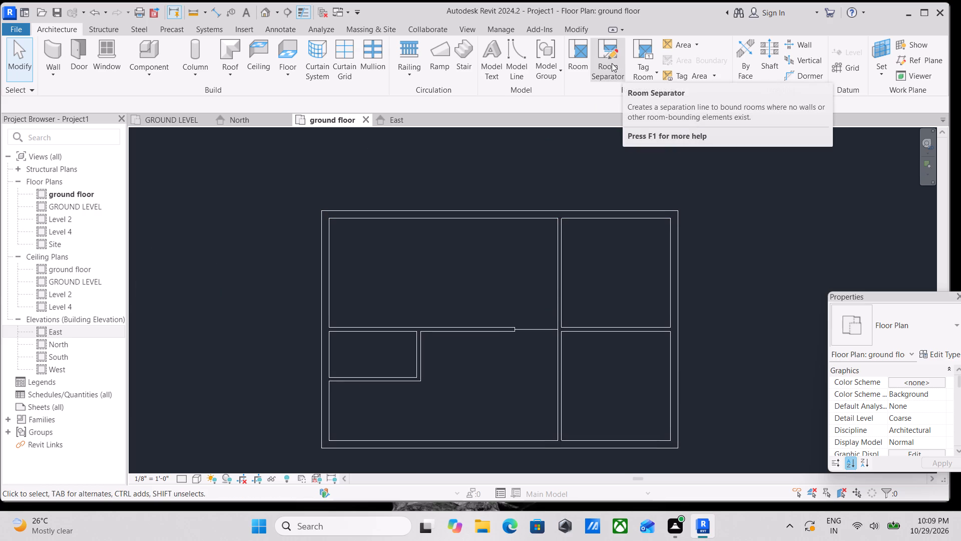
pyautogui.click(582, 65)
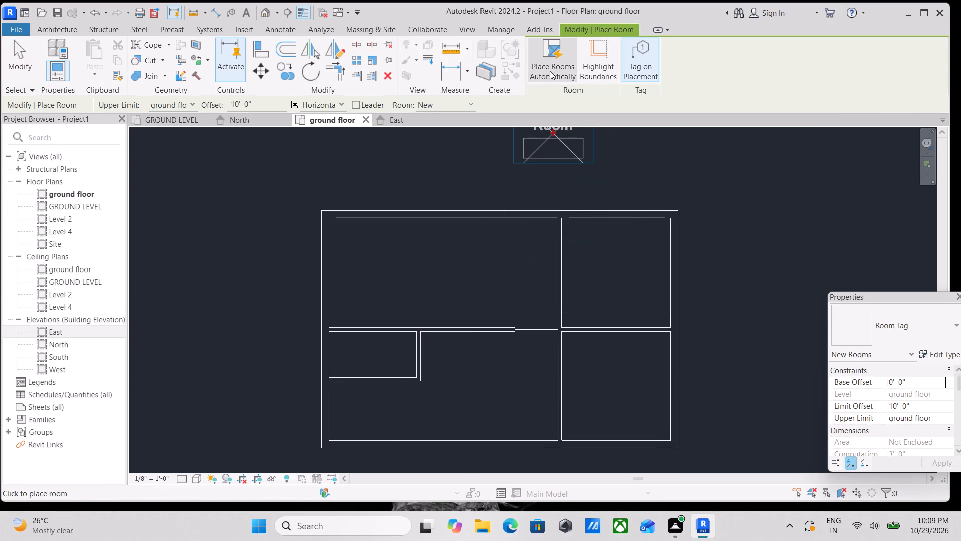
pyautogui.click(550, 70)
pyautogui.click(568, 261)
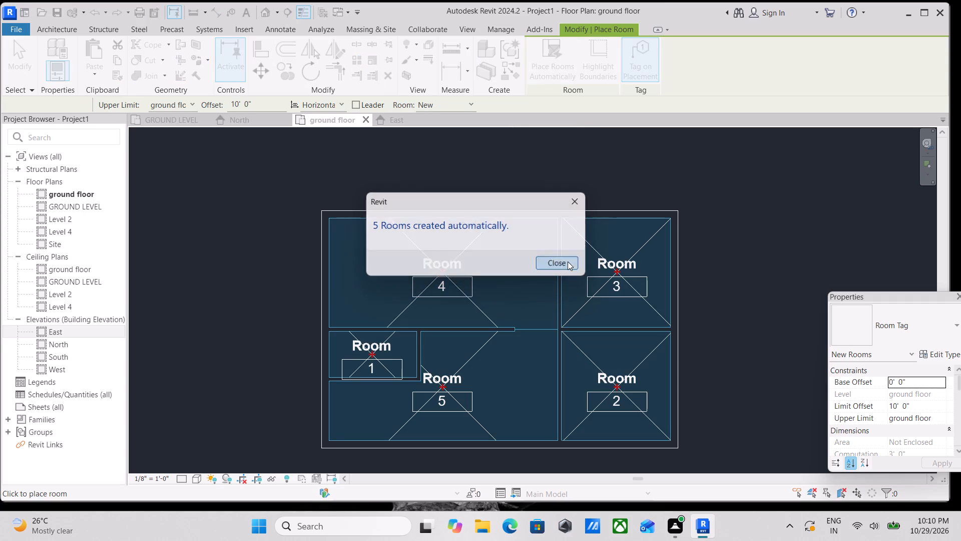
# Rename room 2, in the southeast corner of the plan, as KITCHEN.
pyautogui.moveTo(467, 318); pyautogui.dragTo(490, 209, button='middle')
pyautogui.scroll(2, 630, 279)
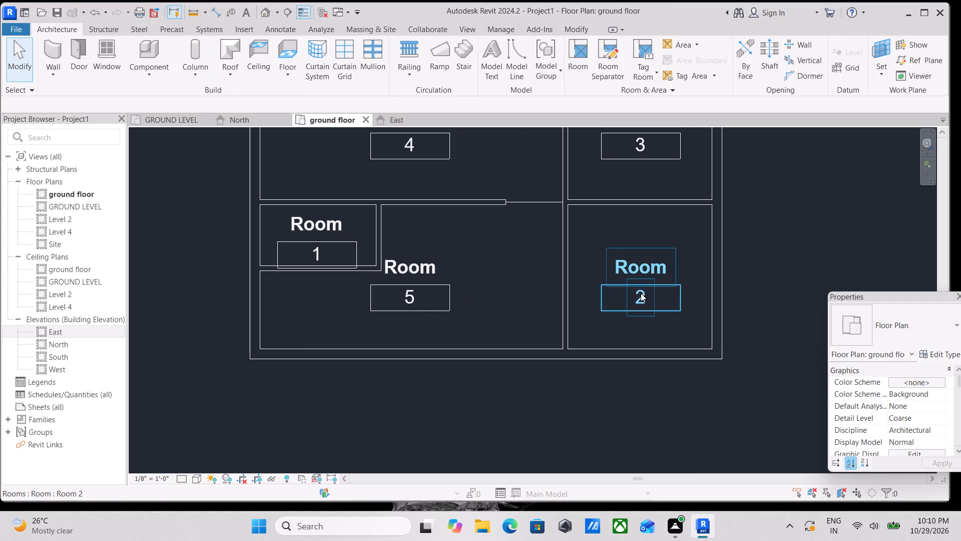
pyautogui.scroll(3, 640, 294)
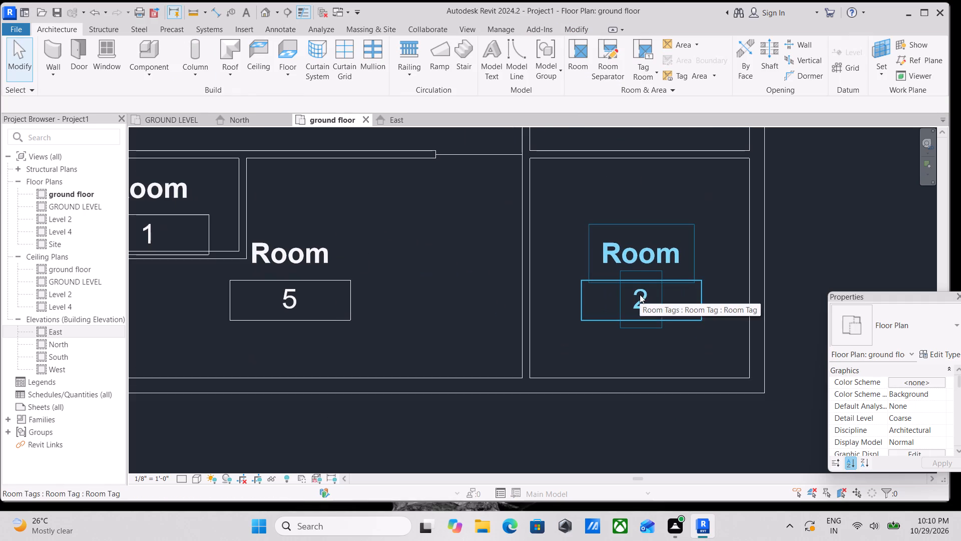
pyautogui.click(640, 295)
pyautogui.click(641, 254)
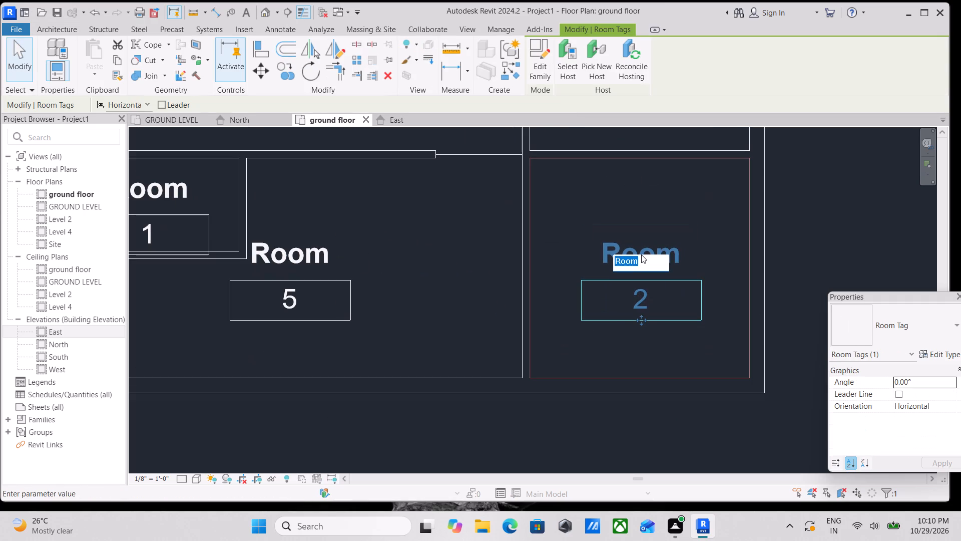
pyautogui.write('ki')
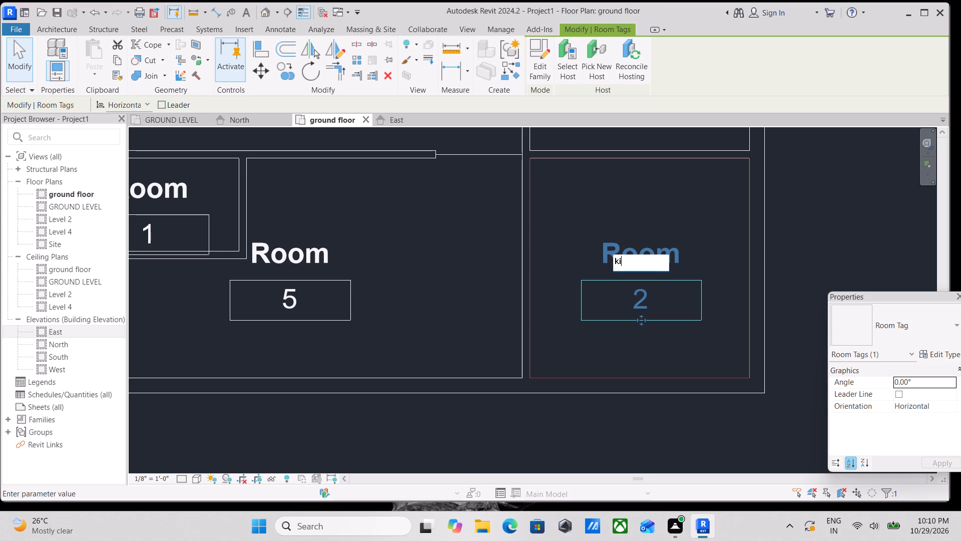
pyautogui.press('BackSpace')
pyautogui.press('BackSpace')
pyautogui.press('BackSpace')
pyautogui.write('KITC')
pyautogui.write('HE')
pyautogui.press('n')
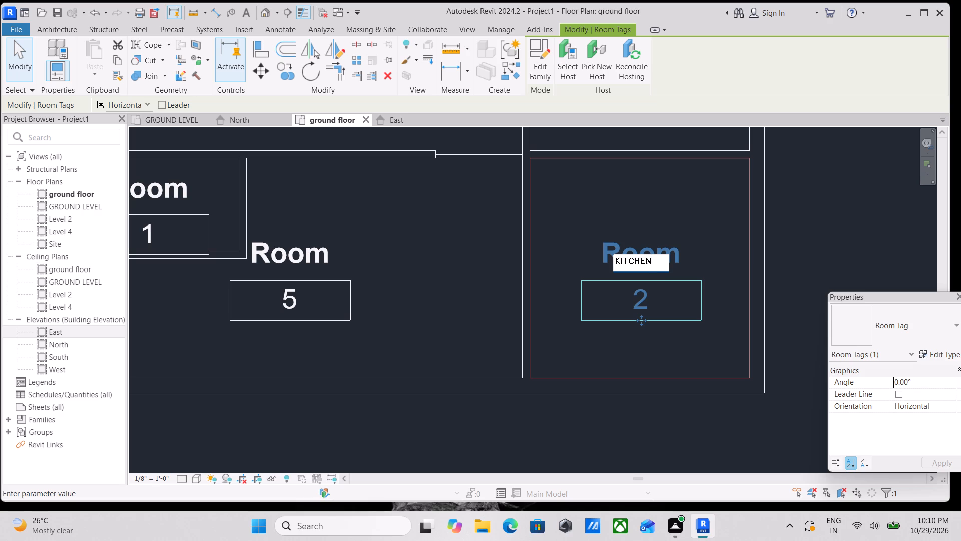
pyautogui.press('Return')
pyautogui.press('Escape')
# Rename room 5, the large L-shaped room west of the kitchen, as FAMILY LOUNGE & LIVING HALL.
pyautogui.scroll(-3, 611, 269)
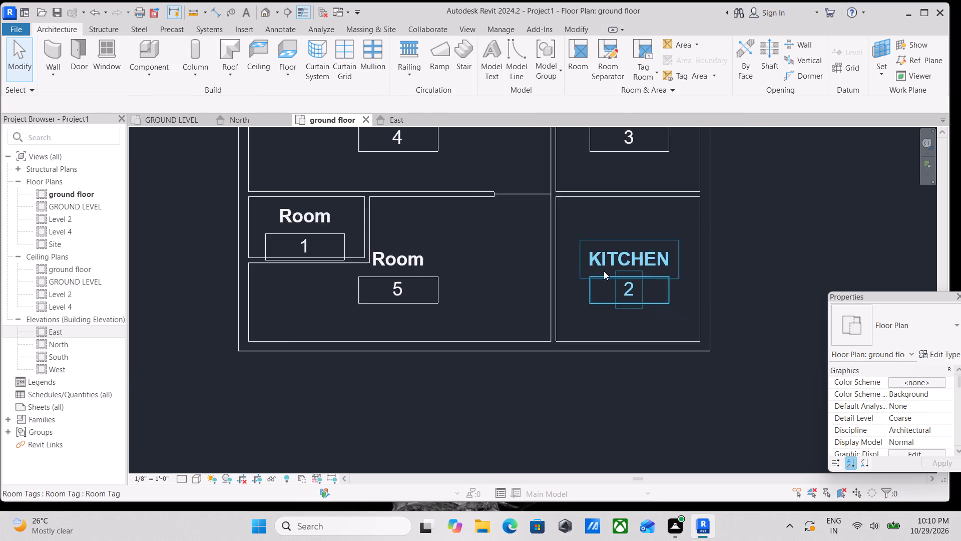
pyautogui.scroll(-1, 604, 271)
pyautogui.moveTo(605, 271); pyautogui.dragTo(699, 296, button='middle')
pyautogui.scroll(1, 700, 296)
pyautogui.doubleClick(491, 284)
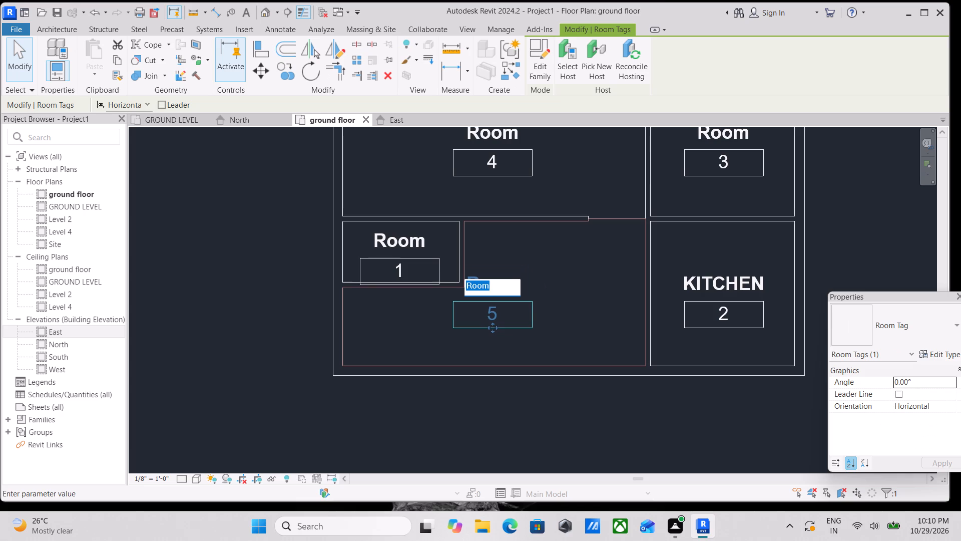
pyautogui.press('BackSpace')
pyautogui.write('FAM')
pyautogui.press('i')
pyautogui.write('LY')
pyautogui.press('space')
pyautogui.press('space')
pyautogui.write('LOUNGE')
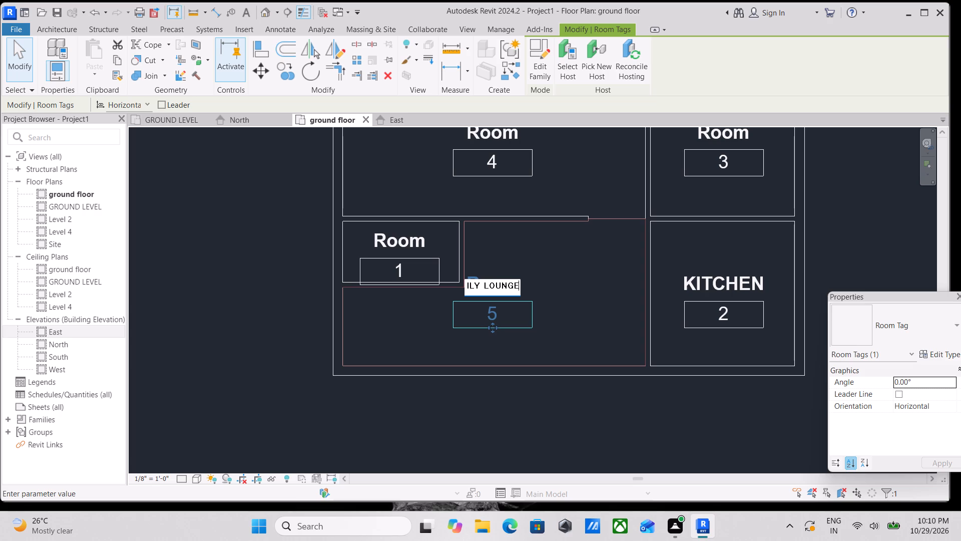
pyautogui.press('space')
pyautogui.hotkey('shift', '&')
pyautogui.press('space')
pyautogui.write('LI')
pyautogui.press('BackSpace')
pyautogui.press('BackSpace')
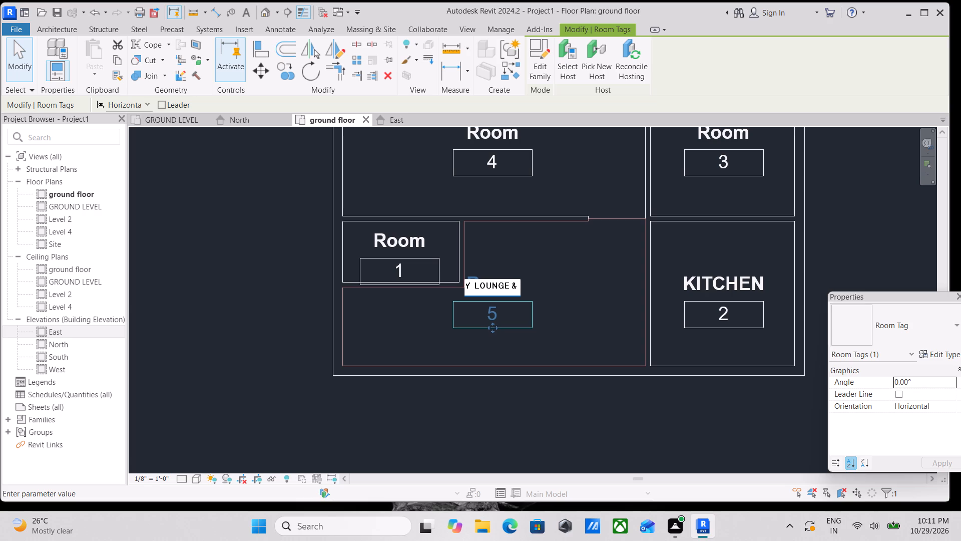
pyautogui.write('LIVI')
pyautogui.write('NG')
pyautogui.press('space')
pyautogui.write('HALL')
pyautogui.press('Return')
pyautogui.press('Return')
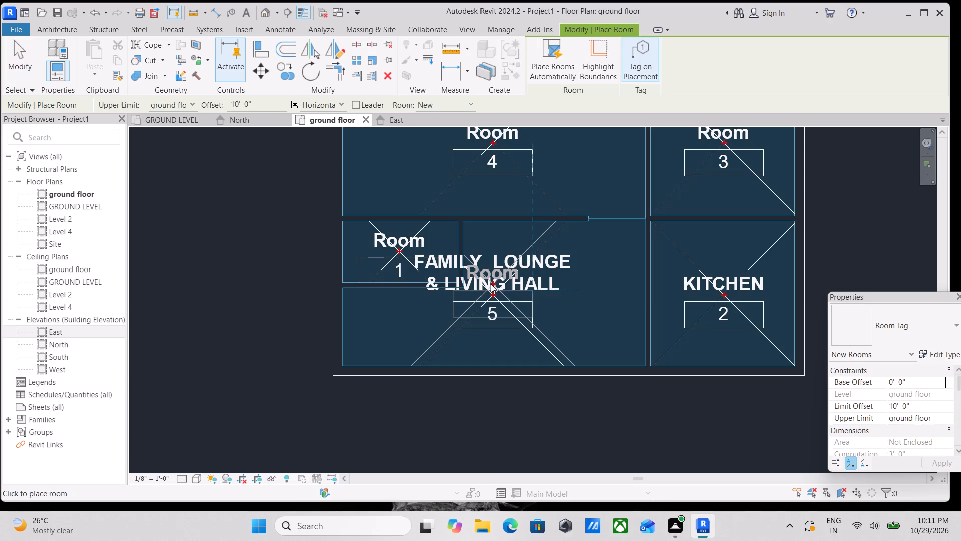
pyautogui.press('Escape')
# Nudge the FAMILY LOUNGE & LIVING HALL tag east until it clears room 1 and sits between the inner walls.
pyautogui.click(558, 296)
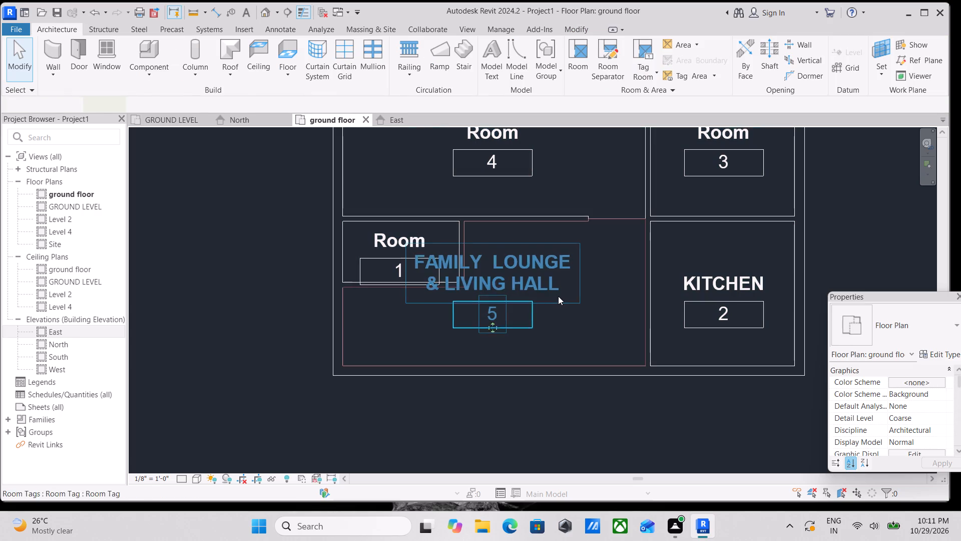
pyautogui.press('Right')
pyautogui.press('Right')
pyautogui.press('Right')
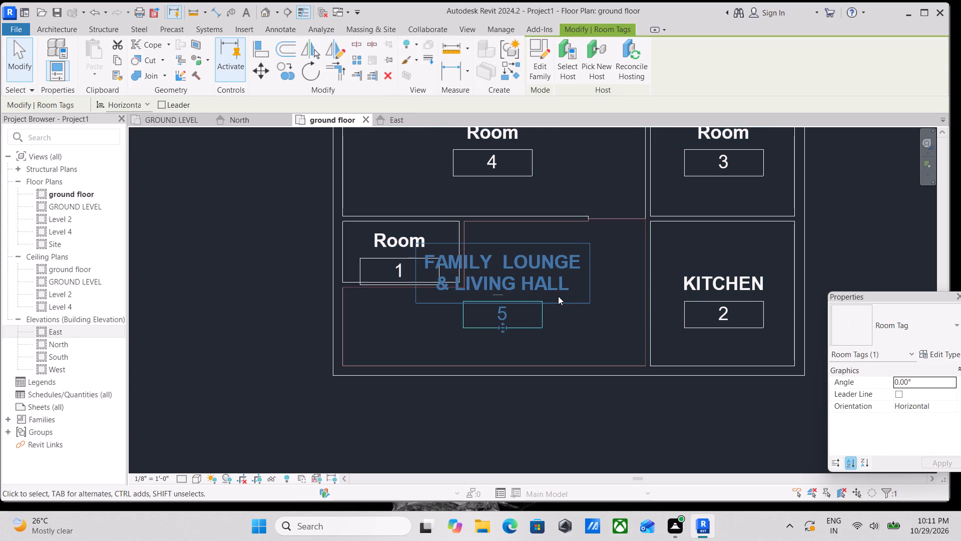
pyautogui.press('Right')
pyautogui.press('Right')
pyautogui.press('Right')
pyautogui.press('Right')
pyautogui.press('Right')
pyautogui.press('Right')
pyautogui.press('Right')
pyautogui.press('Right')
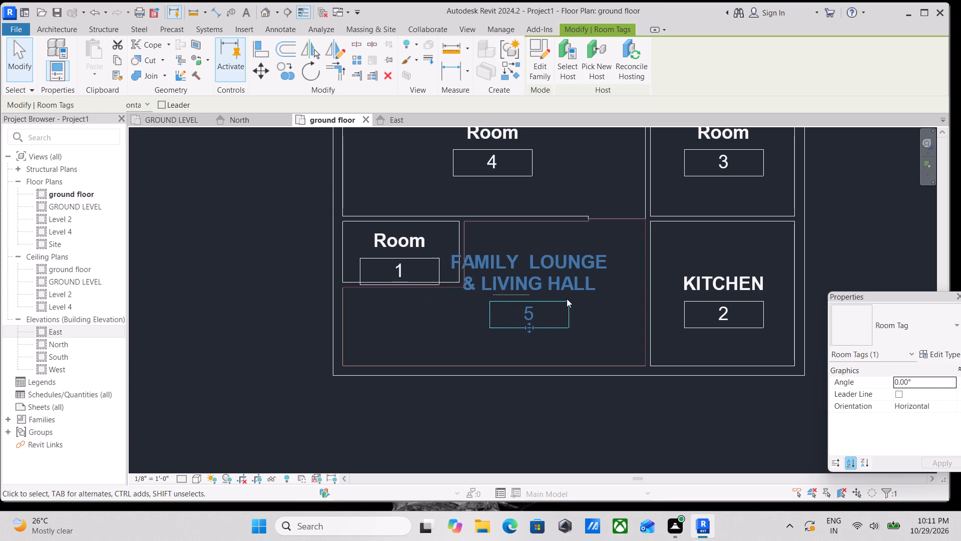
pyautogui.press('Right')
pyautogui.press('Right')
pyautogui.press('Right')
pyautogui.press('Right')
pyautogui.press('Right')
pyautogui.press('Right')
pyautogui.press('Right')
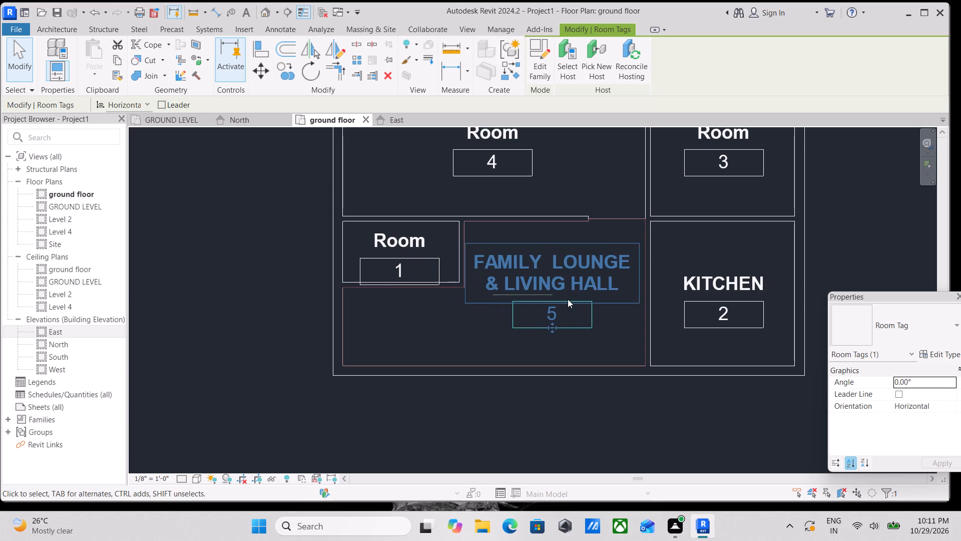
pyautogui.press('Right')
# Rename room 1, the small room on the west side of the plan, as TOILET.
pyautogui.doubleClick(397, 241)
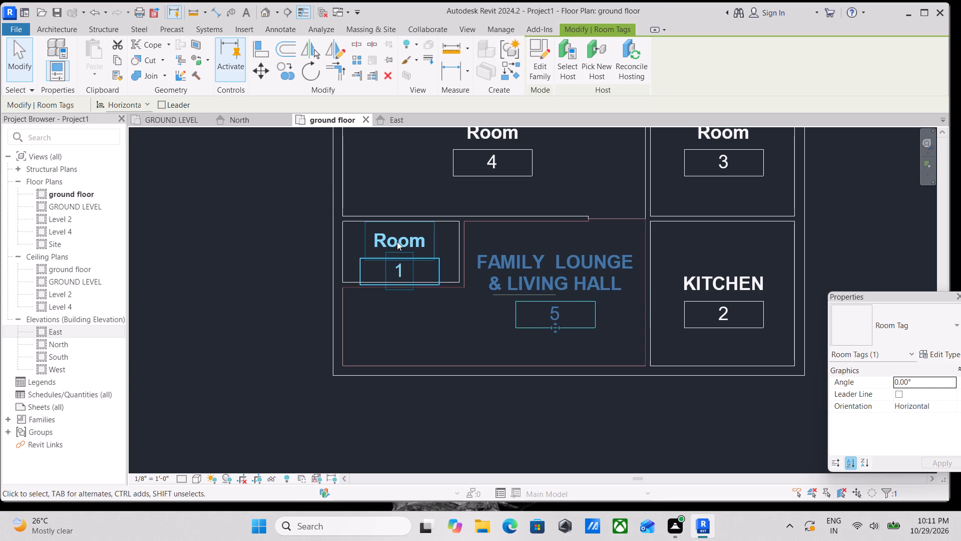
pyautogui.write('ROILET')
pyautogui.press('BackSpace')
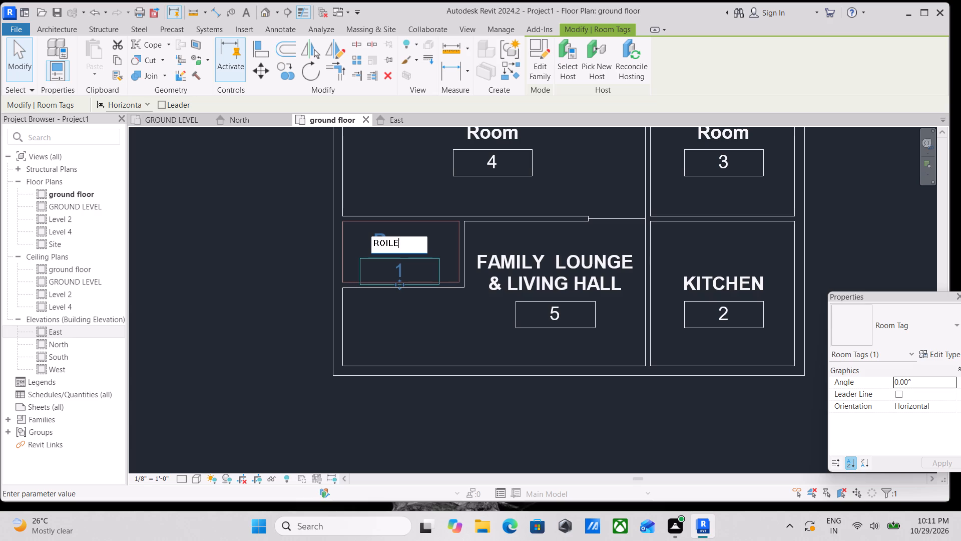
pyautogui.press('BackSpace')
pyautogui.press('BackSpace')
pyautogui.press('BackSpace')
pyautogui.press('BackSpace')
pyautogui.press('BackSpace')
pyautogui.write('TOI')
pyautogui.write('LE')
pyautogui.press('t')
pyautogui.press('Return')
# Rename room 4, the large room in the northwest corner of the plan, as MASTER BED ROOM.
pyautogui.moveTo(449, 195); pyautogui.dragTo(413, 297, button='middle')
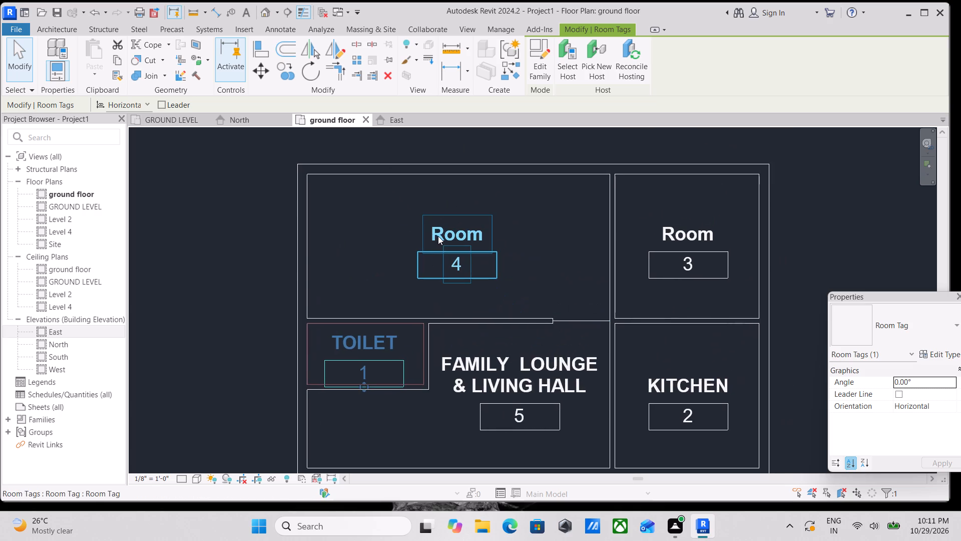
pyautogui.doubleClick(455, 230)
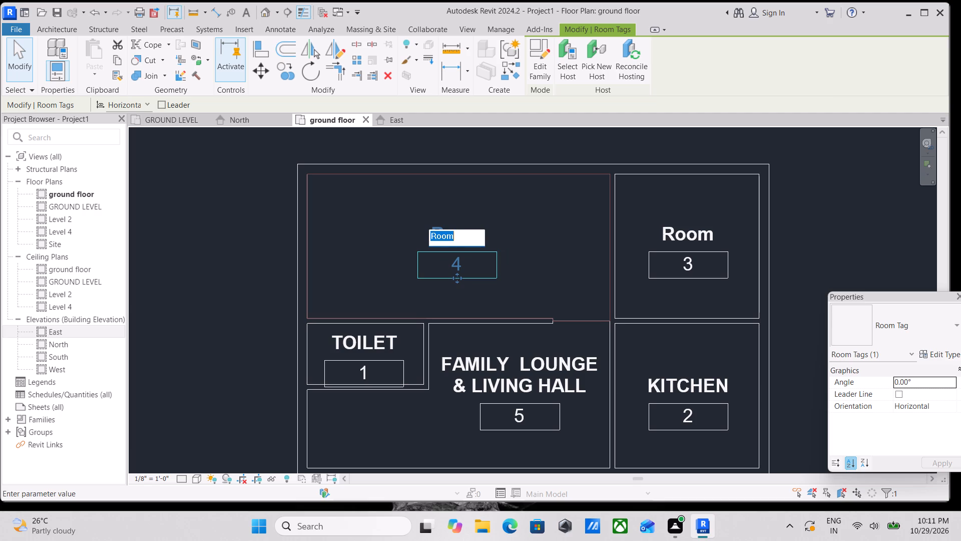
pyautogui.write('MAS')
pyautogui.write('TER')
pyautogui.press('space')
pyautogui.write('BED')
pyautogui.press('space')
pyautogui.write('ROOM')
pyautogui.press('Return')
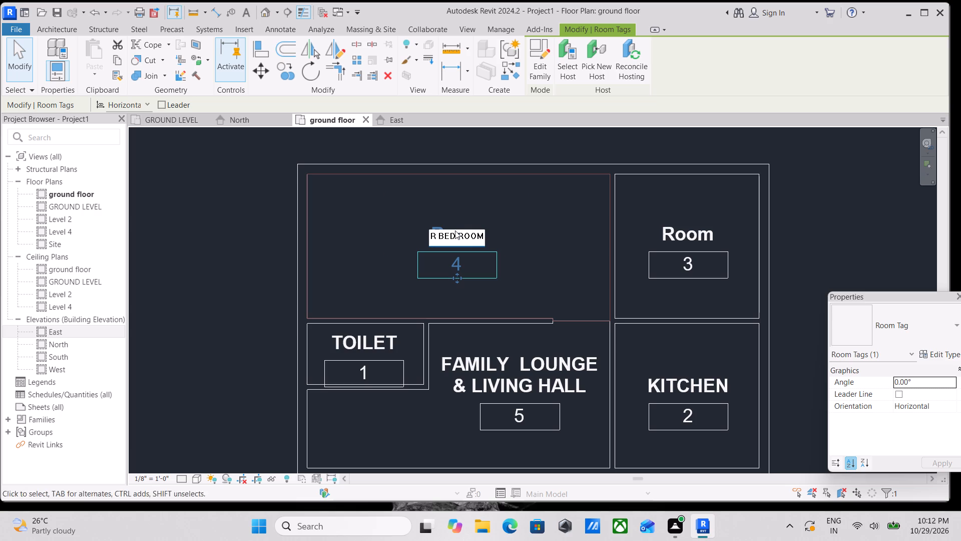
# Rename room 3, in the northeast corner of the plan, as GUEST ROOM.
pyautogui.doubleClick(704, 234)
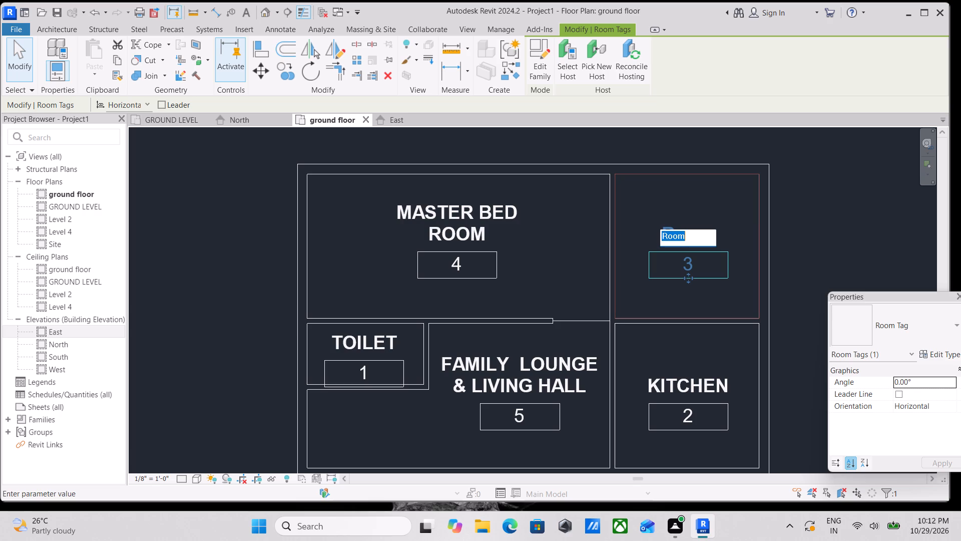
pyautogui.write('GU')
pyautogui.write('EST')
pyautogui.press('space')
pyautogui.write('ROOM')
pyautogui.press('Return')
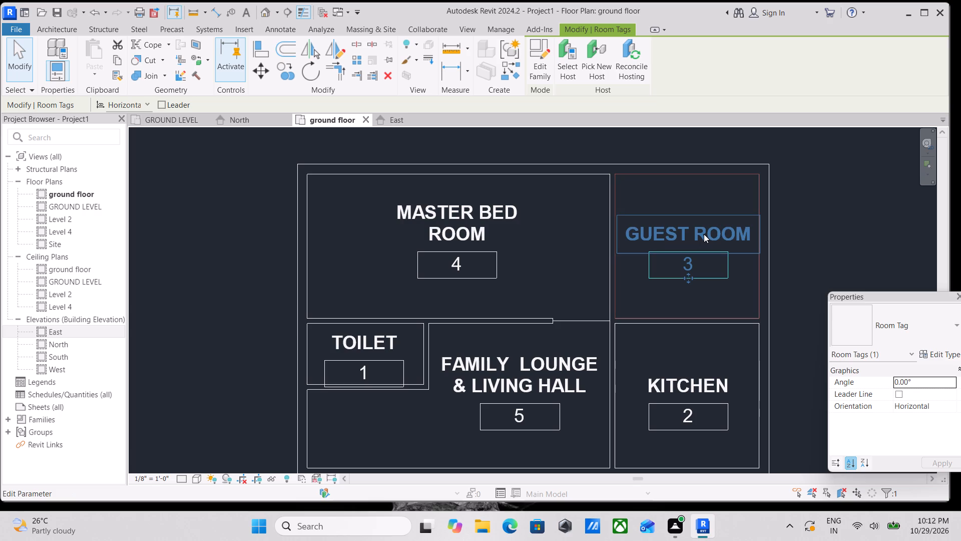
pyautogui.press('Escape')
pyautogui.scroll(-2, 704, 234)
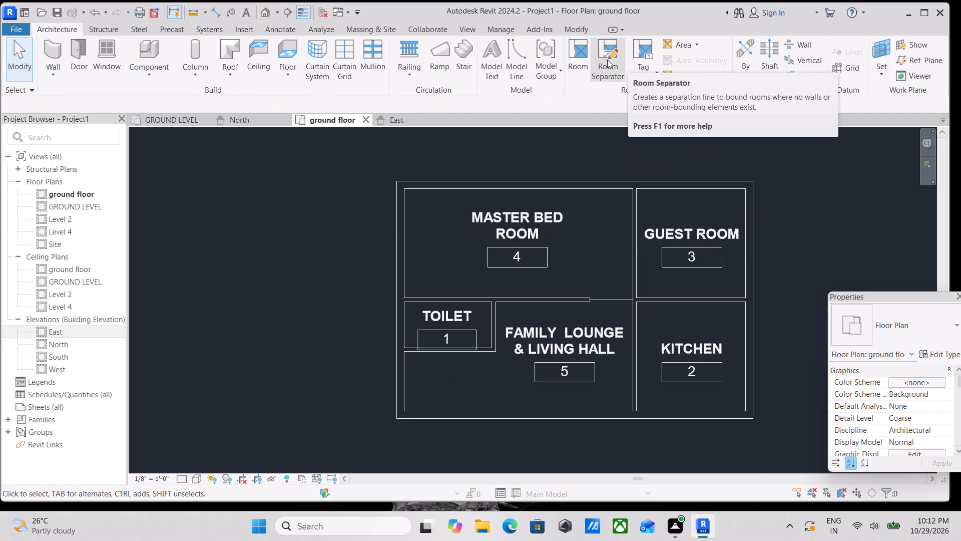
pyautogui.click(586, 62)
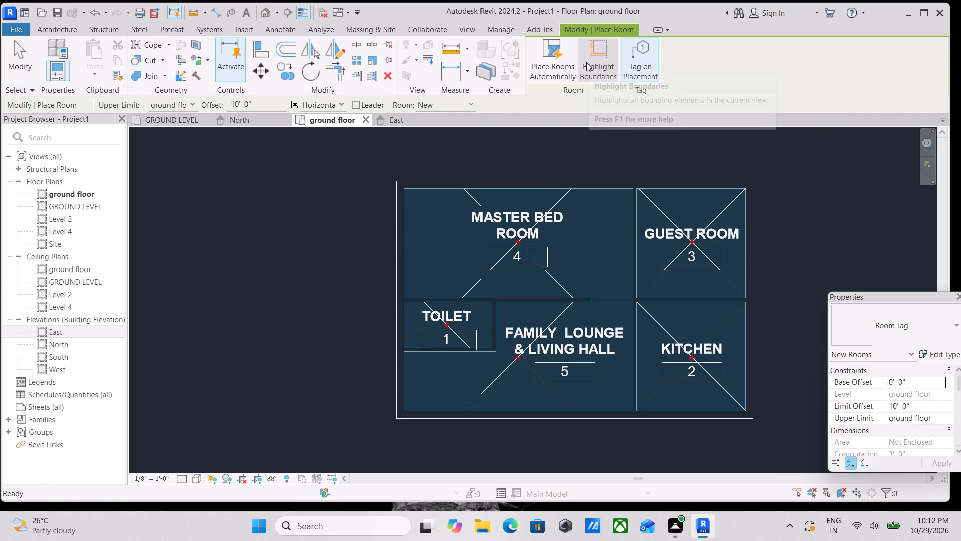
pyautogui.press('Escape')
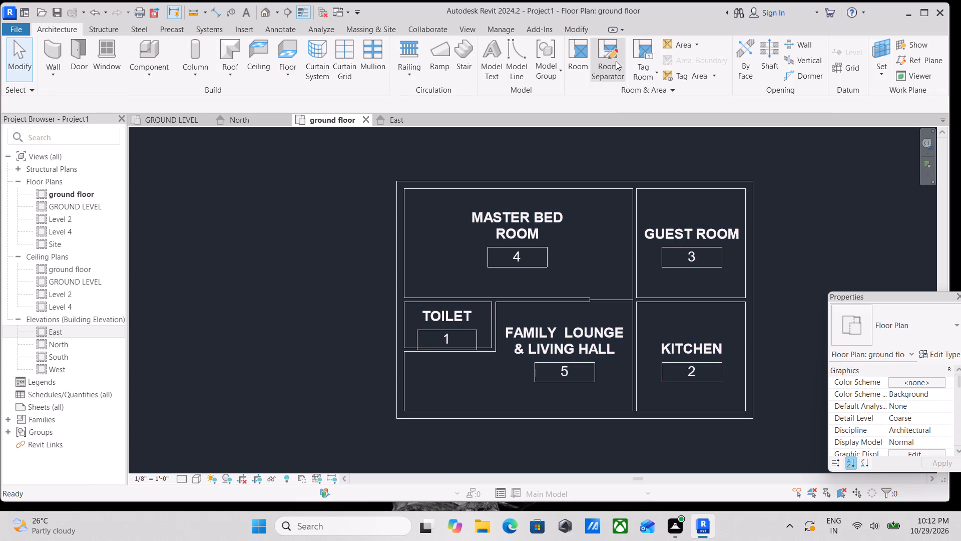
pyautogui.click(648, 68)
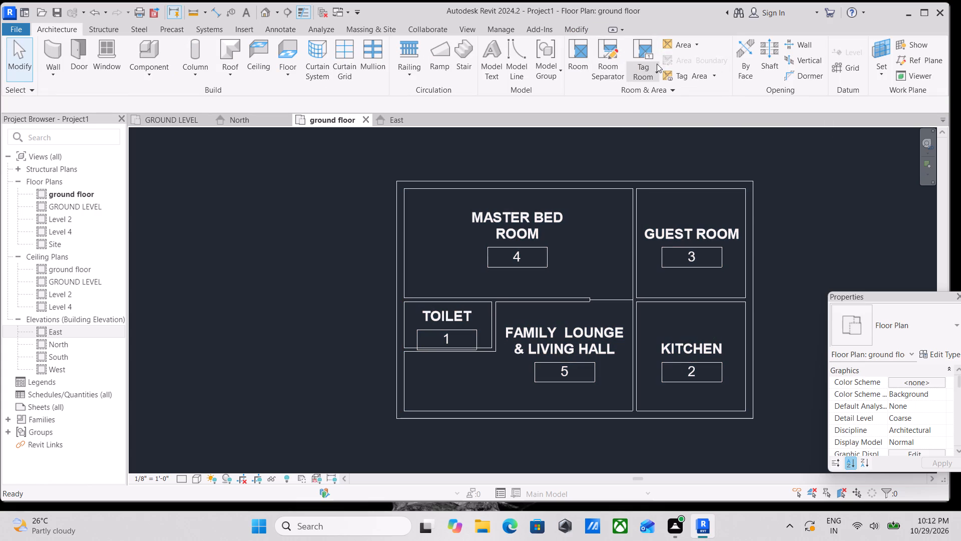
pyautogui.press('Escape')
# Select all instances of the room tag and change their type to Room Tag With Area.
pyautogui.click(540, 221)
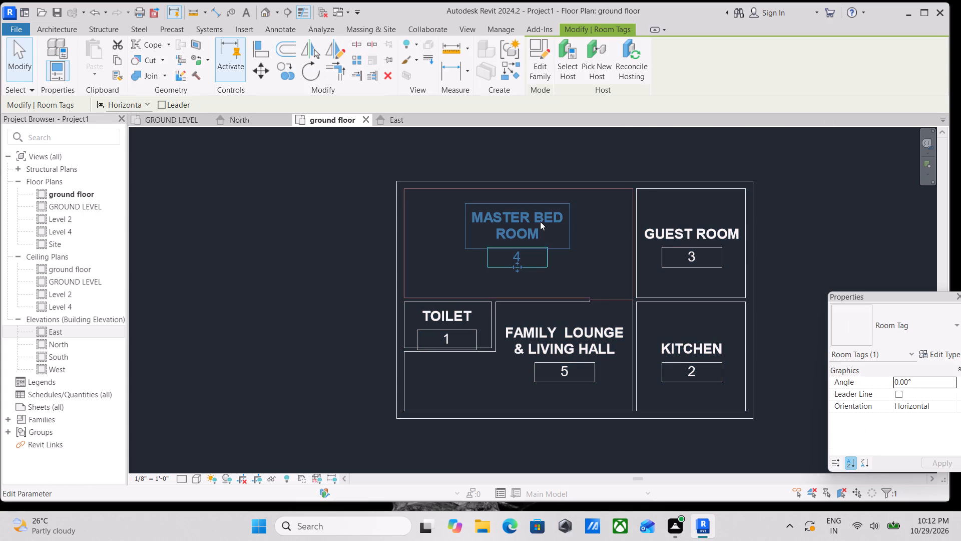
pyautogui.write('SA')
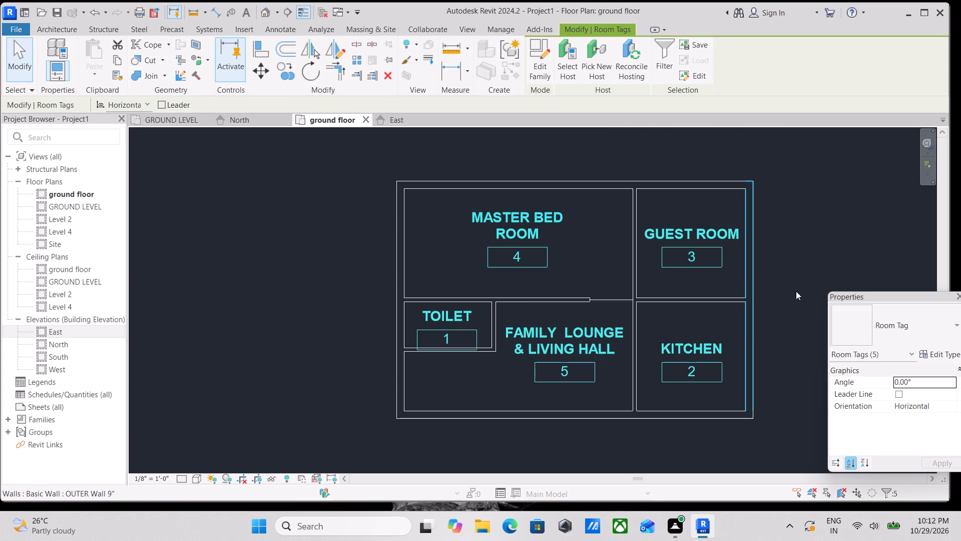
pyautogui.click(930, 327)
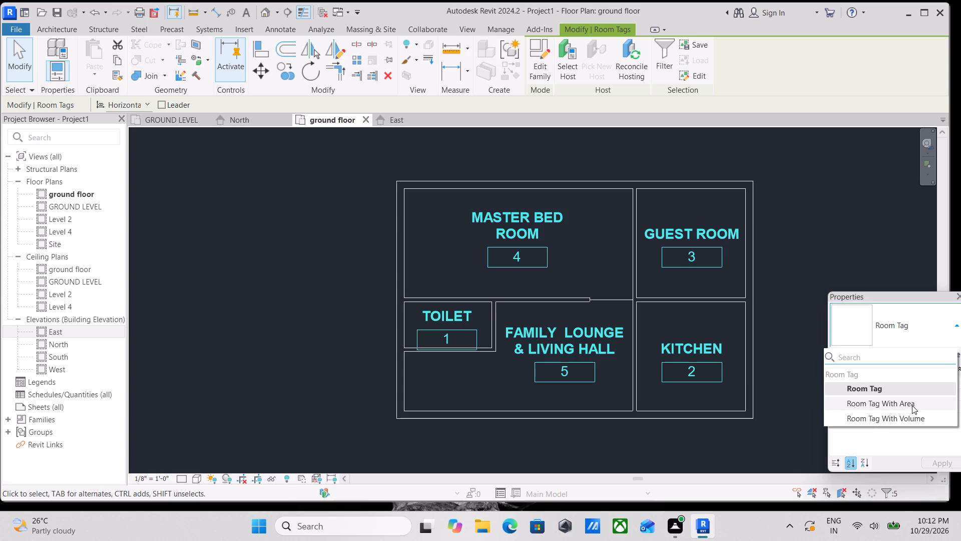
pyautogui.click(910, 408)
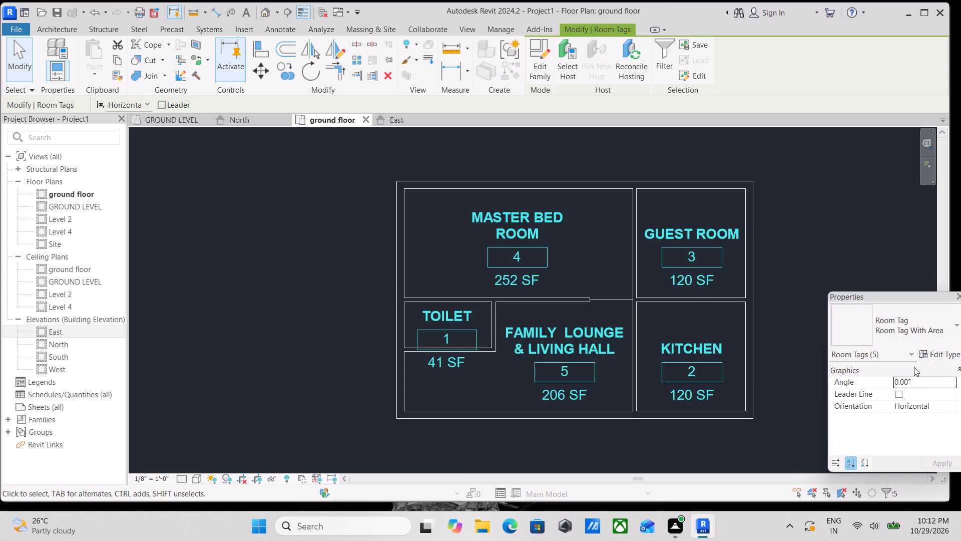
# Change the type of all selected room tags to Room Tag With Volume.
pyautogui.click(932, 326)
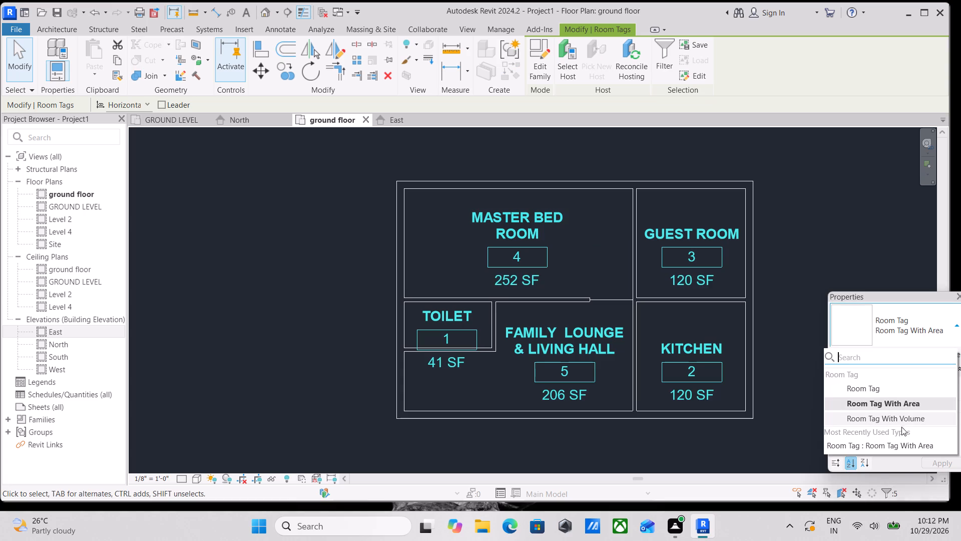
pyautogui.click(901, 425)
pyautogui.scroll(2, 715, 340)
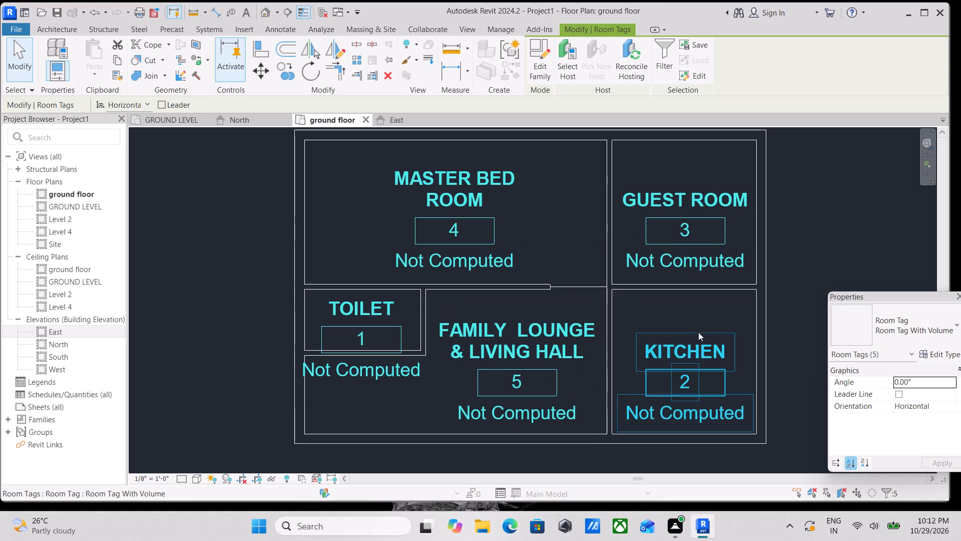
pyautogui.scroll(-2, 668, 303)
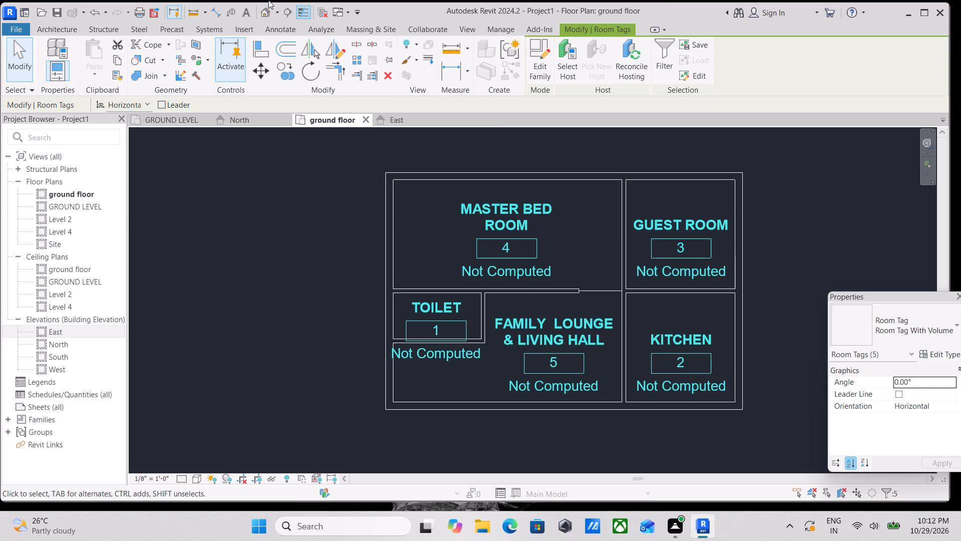
# View the model in the default 3D view and return to the ground floor plan.
pyautogui.click(263, 11)
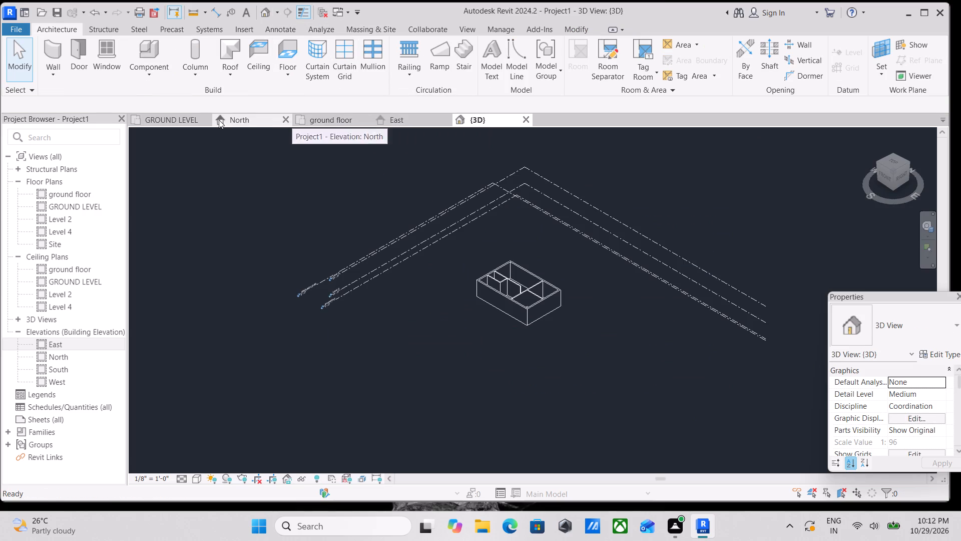
pyautogui.click(334, 119)
# Select all room tag instances on the ground floor plan and set their type to Room Tag With Area.
pyautogui.scroll(2, 741, 278)
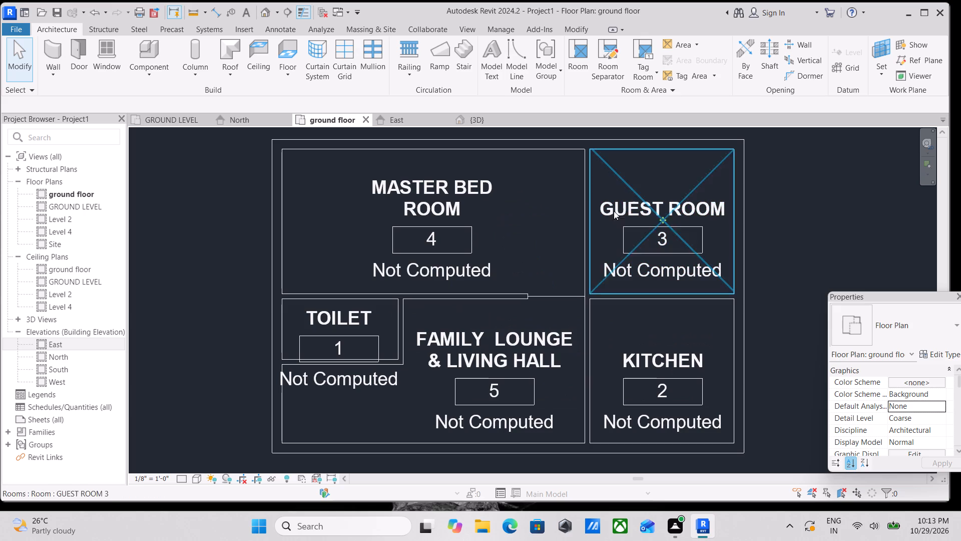
pyautogui.click(463, 186)
pyautogui.write('SA')
pyautogui.click(932, 333)
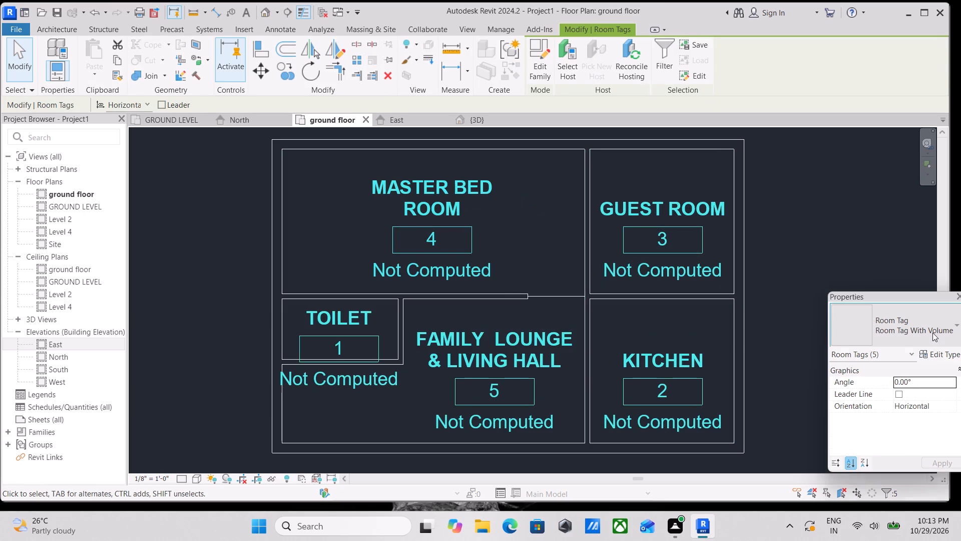
pyautogui.click(907, 406)
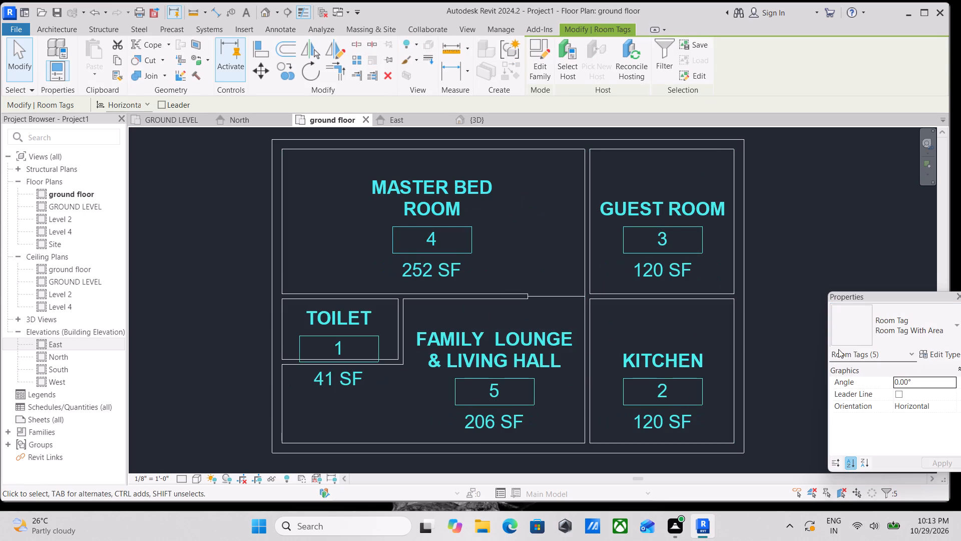
pyautogui.scroll(-1, 612, 275)
pyautogui.press('Escape')
# Extend the name of room 4 to MASTER BED ROOM AND STUDY ROOM.
pyautogui.scroll(-2, 630, 297)
pyautogui.scroll(1, 532, 230)
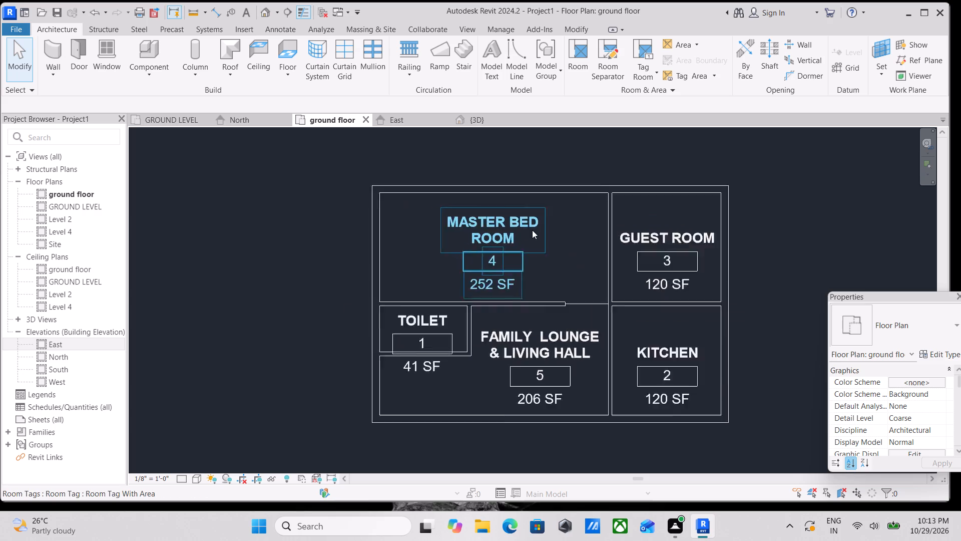
pyautogui.scroll(5, 532, 230)
pyautogui.doubleClick(496, 222)
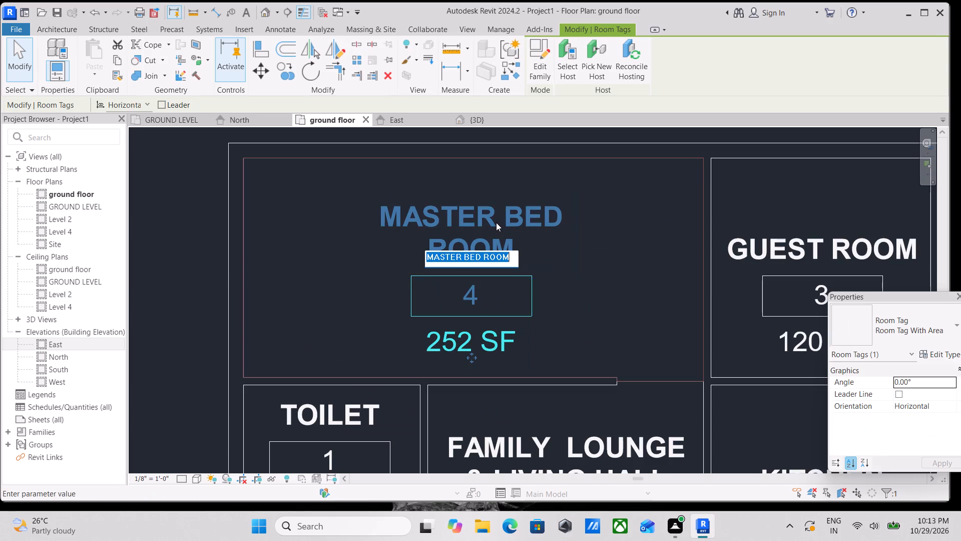
pyautogui.click(512, 259)
pyautogui.press('space')
pyautogui.write('AND S')
pyautogui.write('EC')
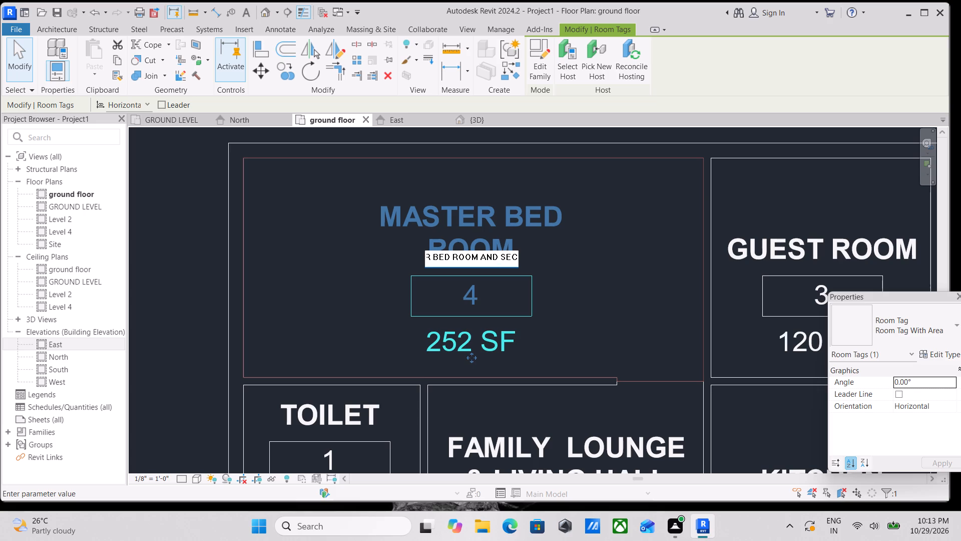
pyautogui.press('BackSpace')
pyautogui.press('BackSpace')
pyautogui.press('BackSpace')
pyautogui.write('PLAYS')
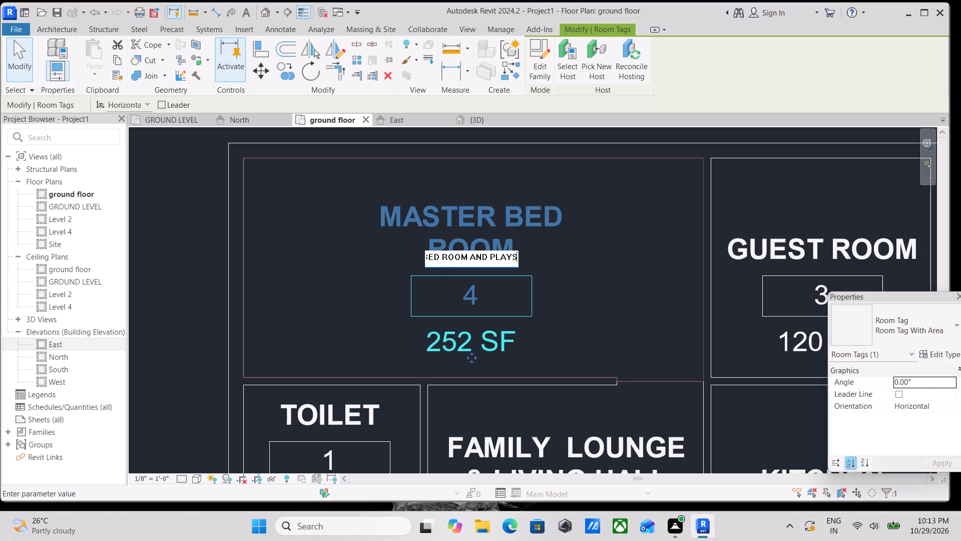
pyautogui.press('t')
pyautogui.press('a')
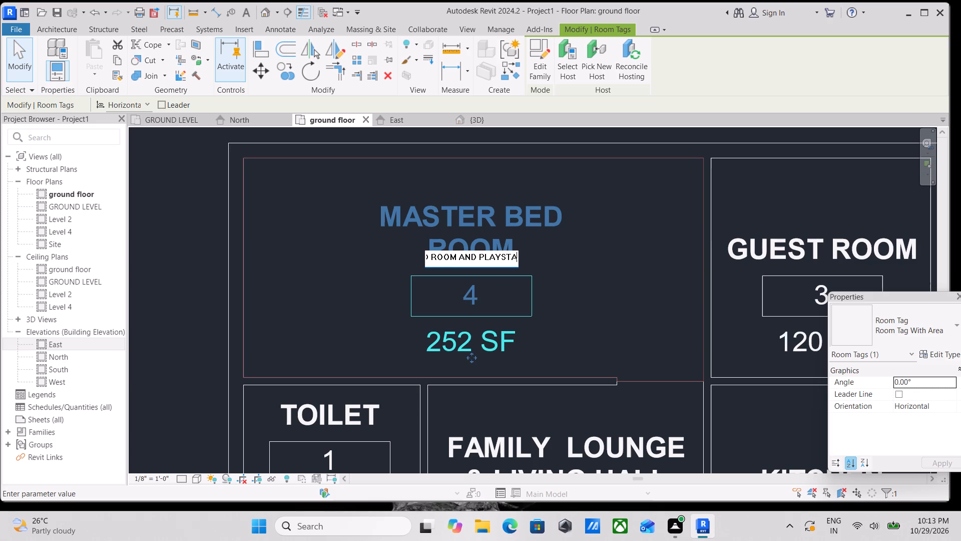
pyautogui.press('t')
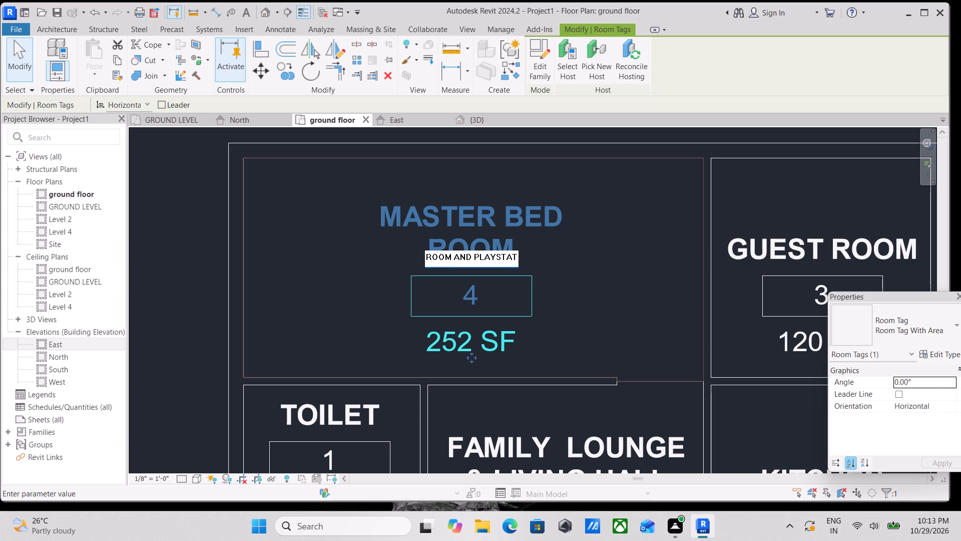
pyautogui.press('BackSpace')
pyautogui.press('BackSpace')
pyautogui.press('BackSpace')
pyautogui.press('BackSpace')
pyautogui.press('BackSpace')
pyautogui.press('BackSpace')
pyautogui.press('BackSpace')
pyautogui.press('BackSpace')
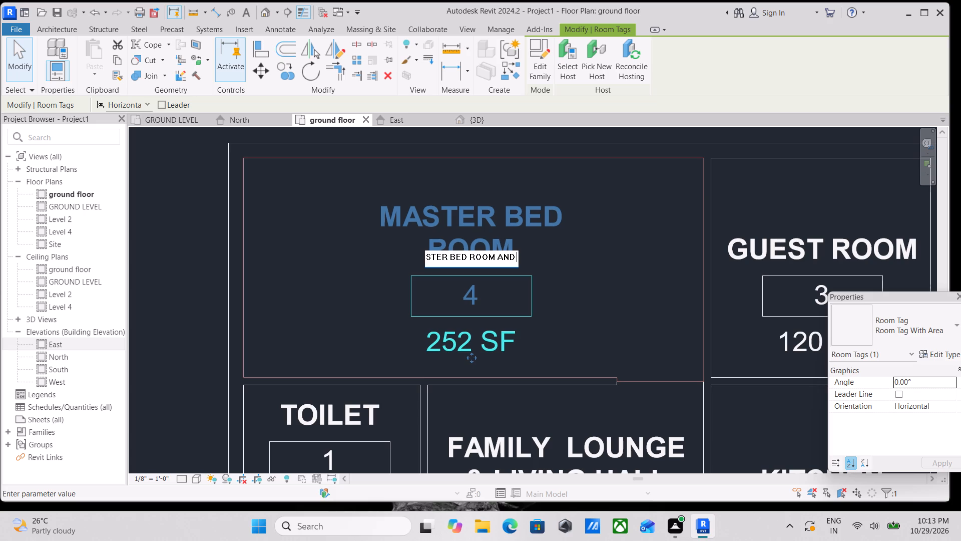
pyautogui.write('STU')
pyautogui.press('d')
pyautogui.write('Y')
pyautogui.press('space')
pyautogui.write('ROOM')
pyautogui.press('Return')
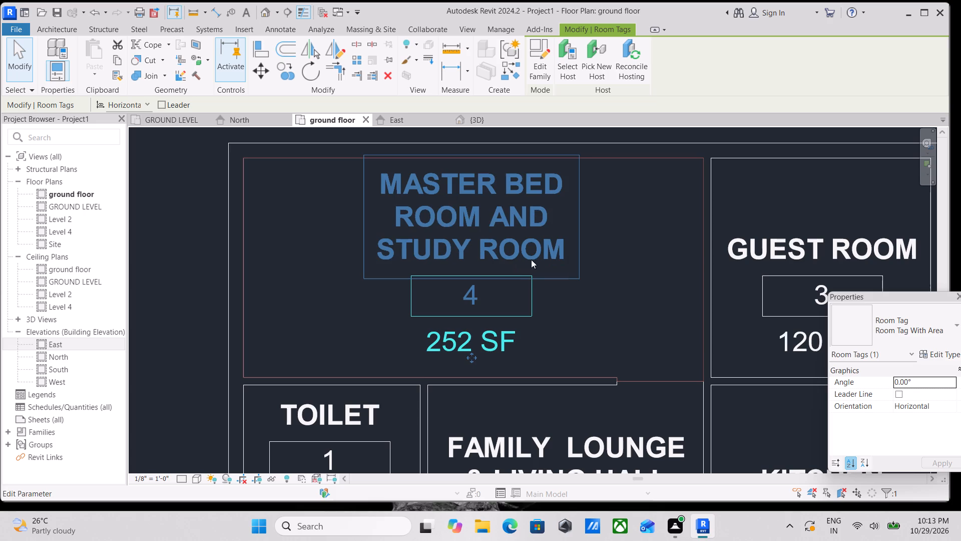
pyautogui.scroll(-2, 534, 257)
pyautogui.press('Escape')
# Look over the room names and area tags across the whole ground floor plan.
pyautogui.scroll(-2, 557, 251)
pyautogui.moveTo(557, 251); pyautogui.dragTo(464, 246, button='middle')
pyautogui.scroll(-3, 485, 259)
pyautogui.moveTo(486, 260); pyautogui.dragTo(517, 241, button='middle')
pyautogui.scroll(4, 548, 319)
pyautogui.moveTo(583, 257); pyautogui.dragTo(516, 246, button='middle')
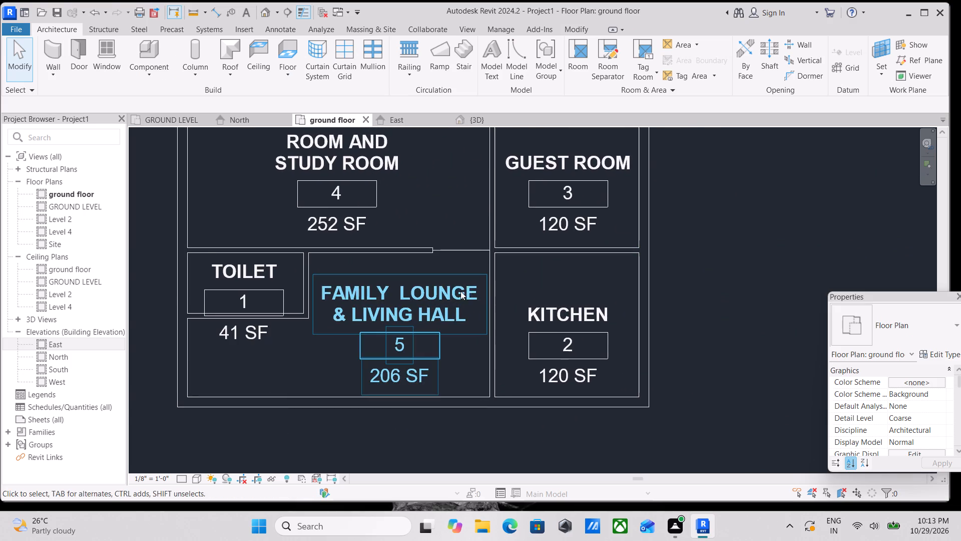
pyautogui.moveTo(460, 291); pyautogui.dragTo(544, 311, button='middle')
pyautogui.moveTo(361, 307); pyautogui.dragTo(409, 338, button='middle')
pyautogui.scroll(-1, 450, 336)
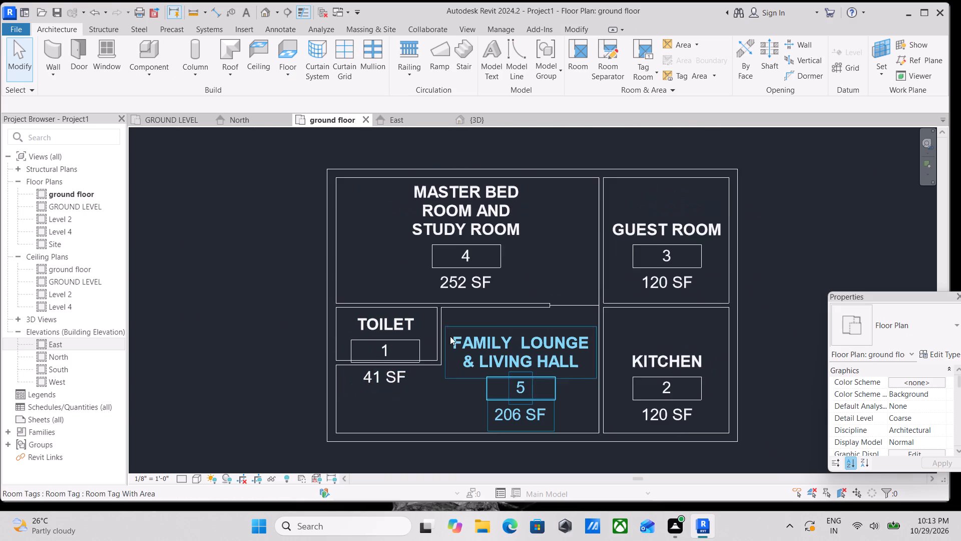
pyautogui.middleClick(450, 336)
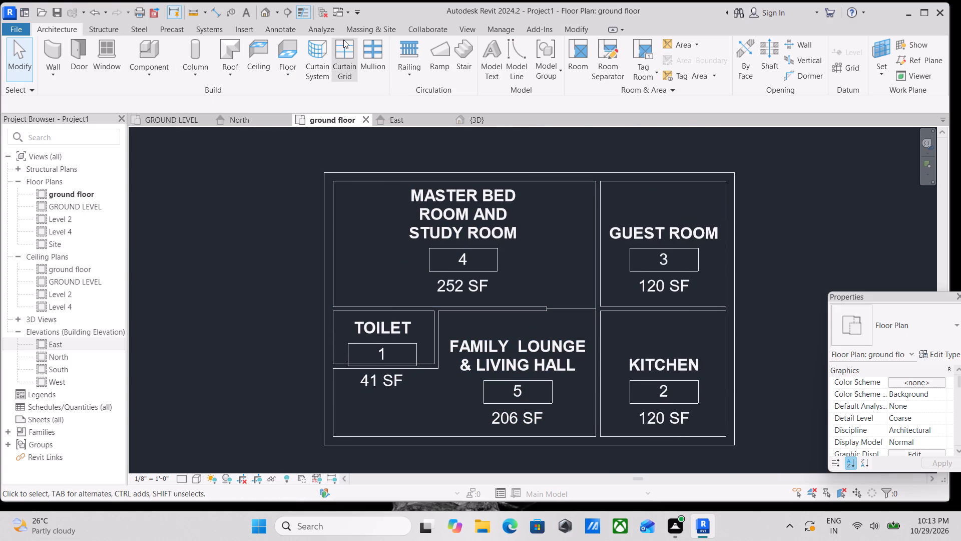
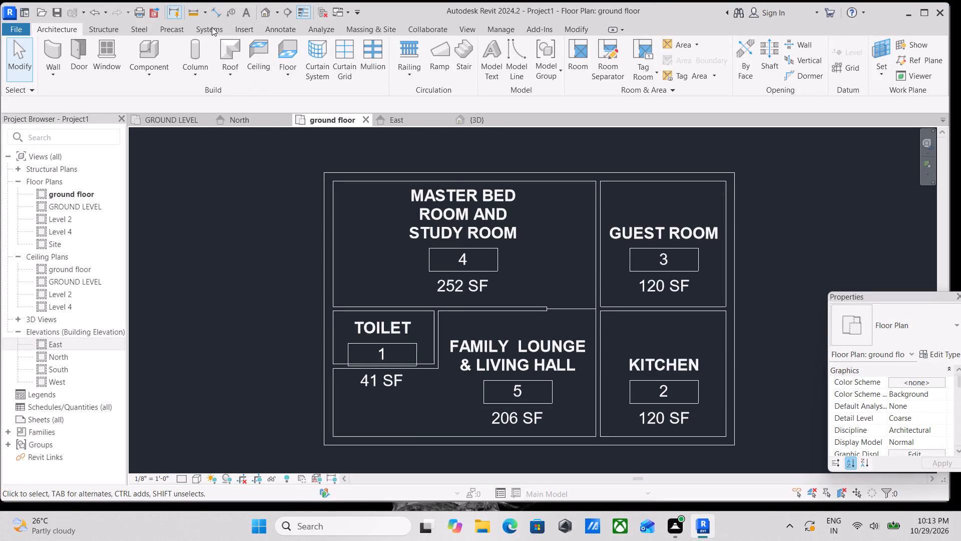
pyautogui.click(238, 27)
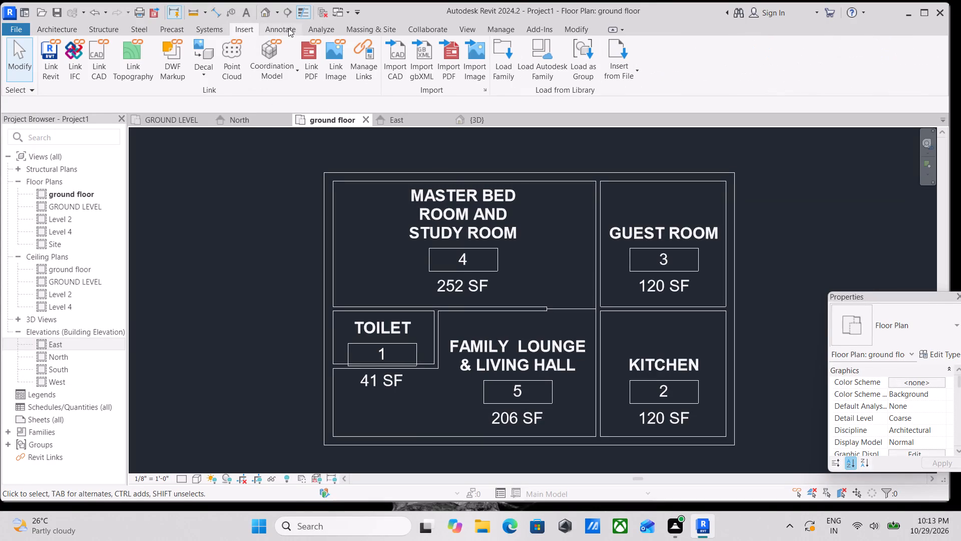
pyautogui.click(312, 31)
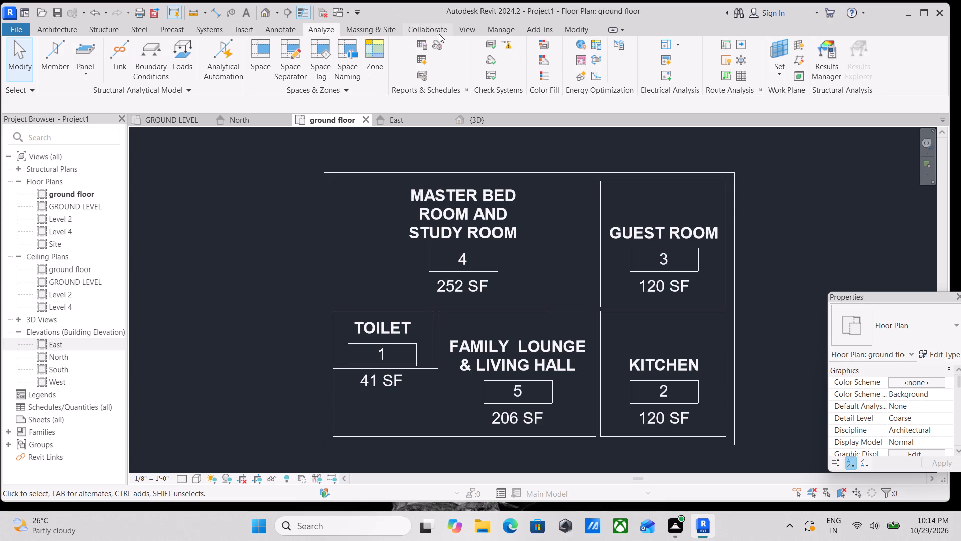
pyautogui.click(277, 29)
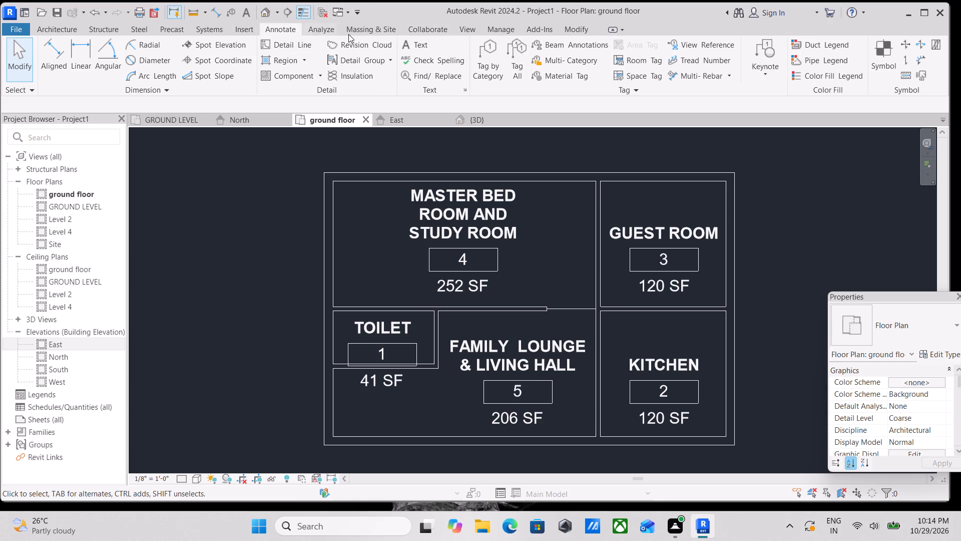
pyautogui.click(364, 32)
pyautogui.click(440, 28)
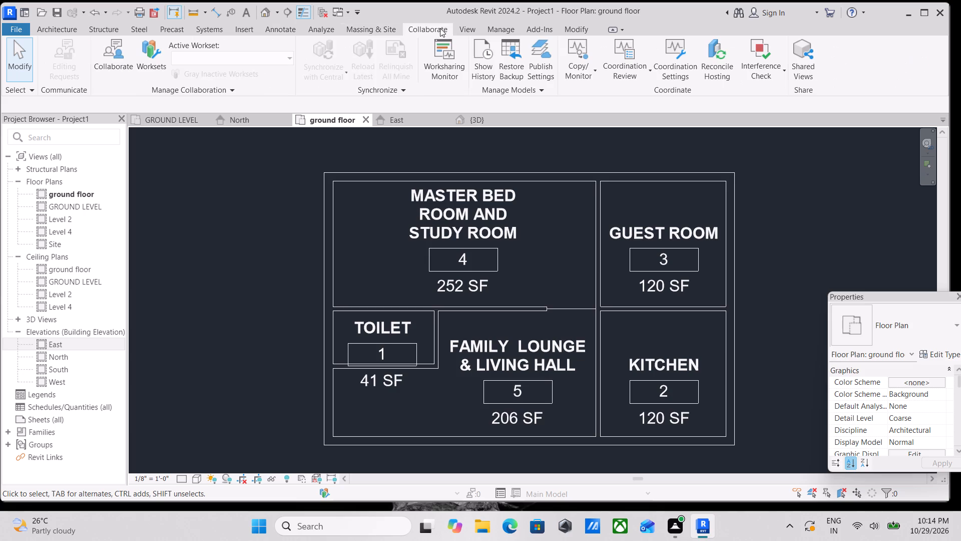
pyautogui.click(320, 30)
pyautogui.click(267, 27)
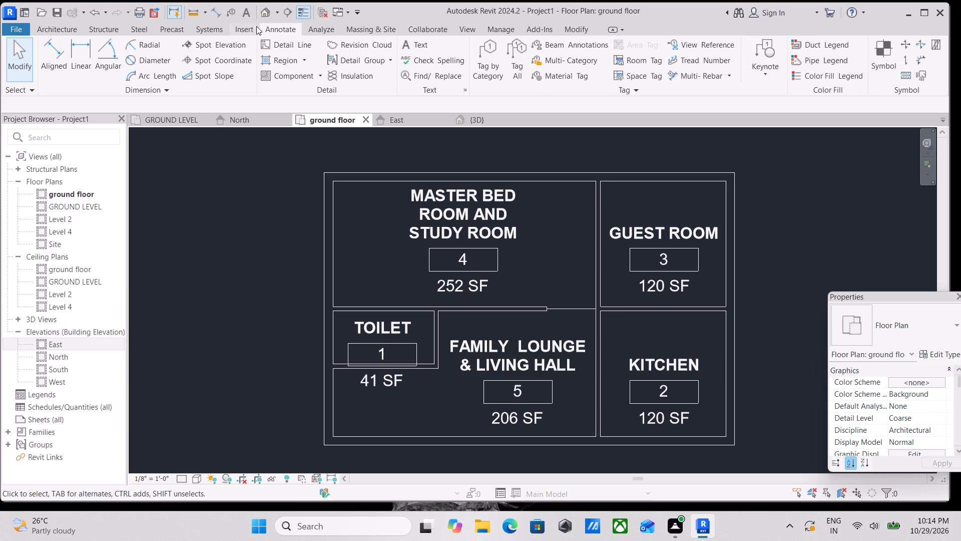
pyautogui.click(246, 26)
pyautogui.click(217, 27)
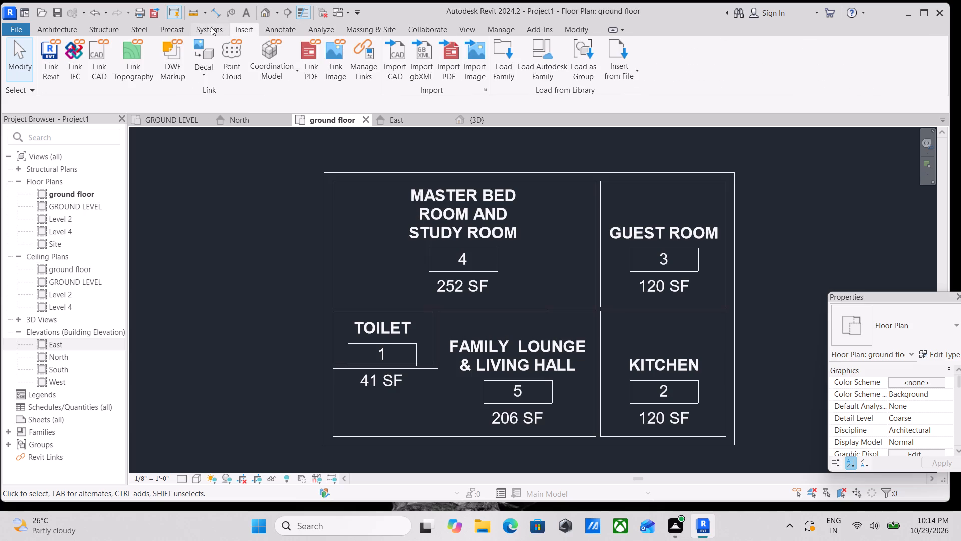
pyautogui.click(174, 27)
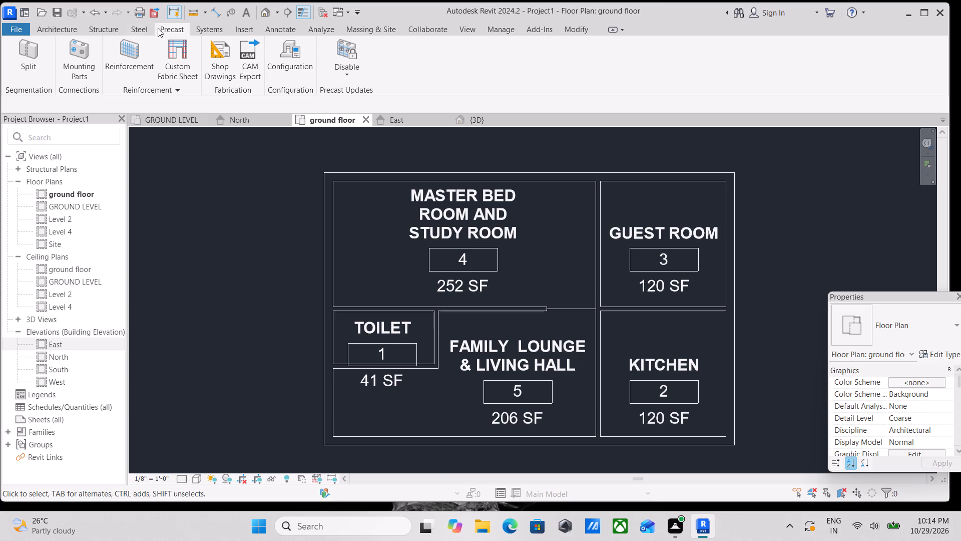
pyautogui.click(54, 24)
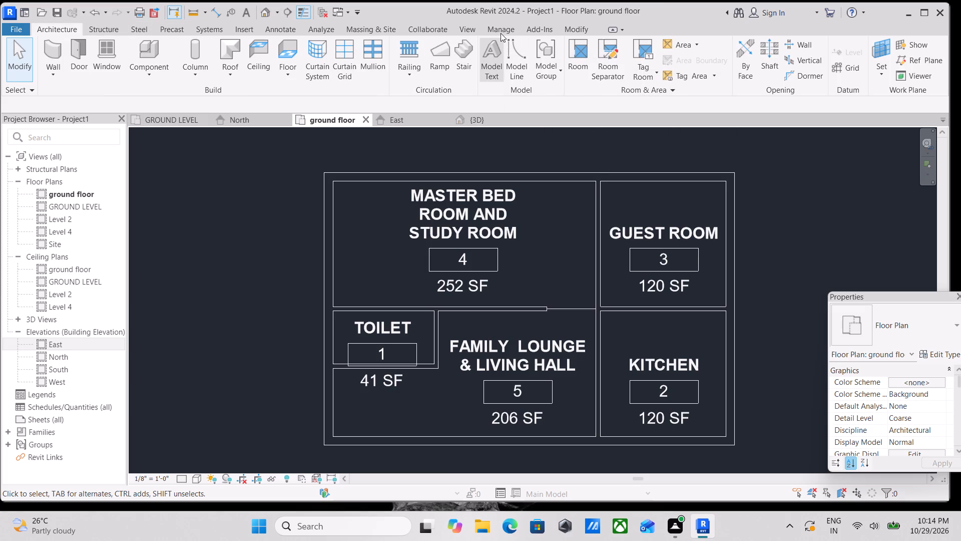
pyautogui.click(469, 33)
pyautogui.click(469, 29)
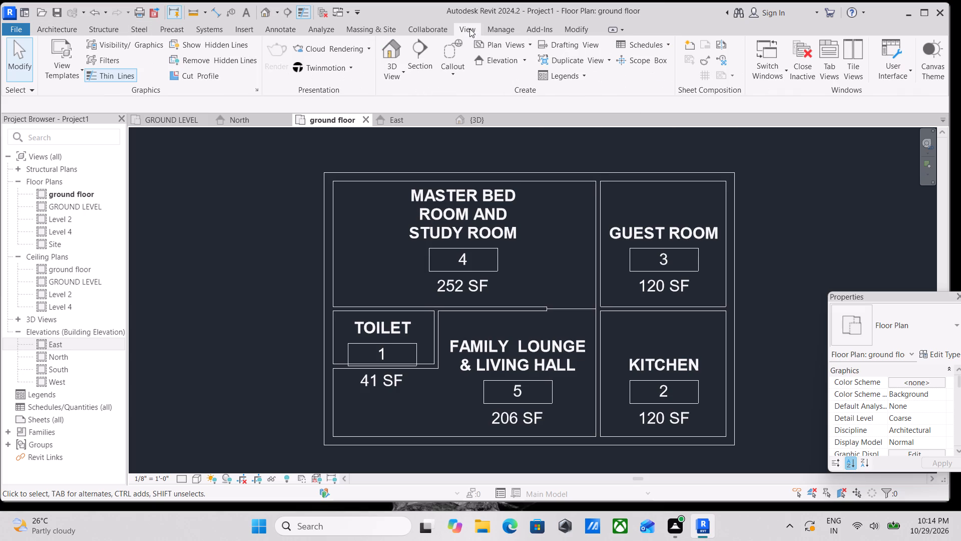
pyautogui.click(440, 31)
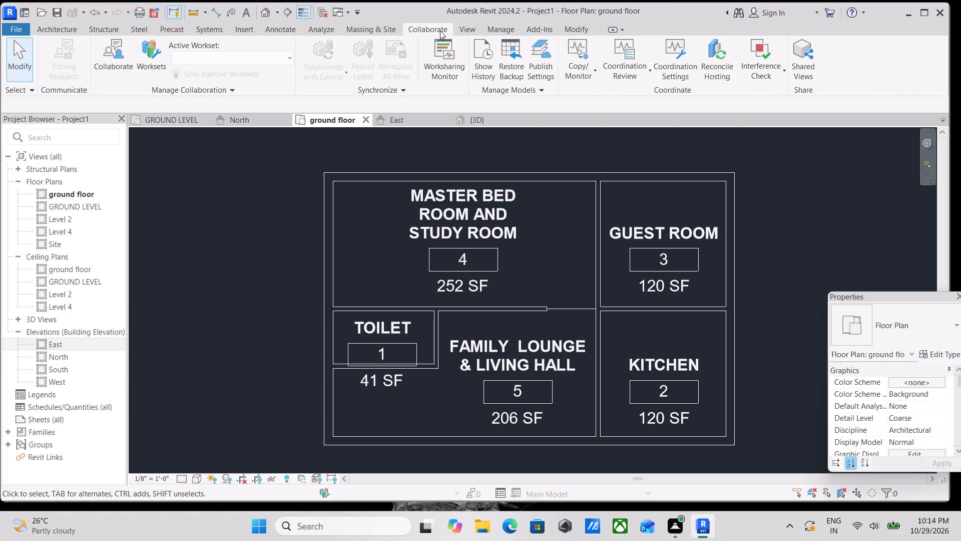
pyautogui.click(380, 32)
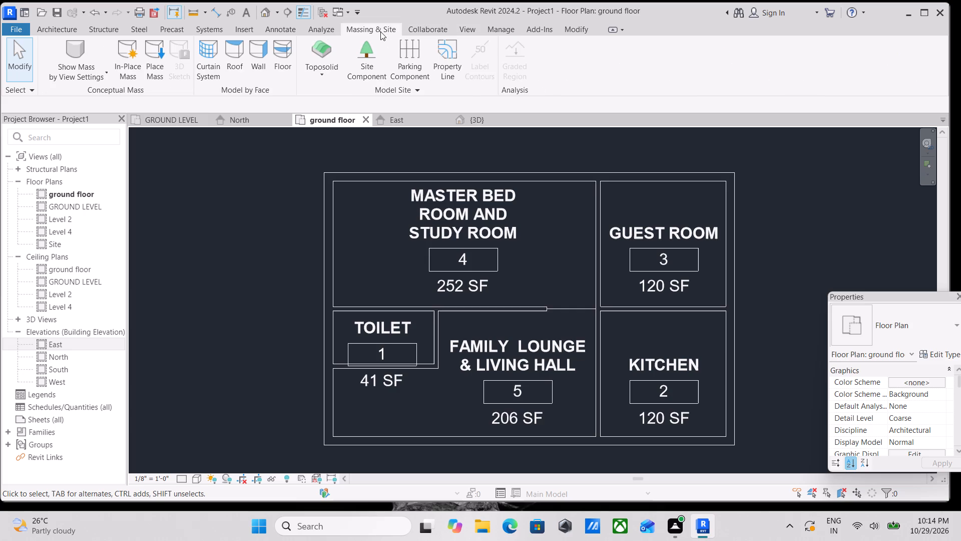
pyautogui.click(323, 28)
# Place a color fill legend to the right of the floor plan with space type Rooms and color scheme Department.
pyautogui.click(275, 31)
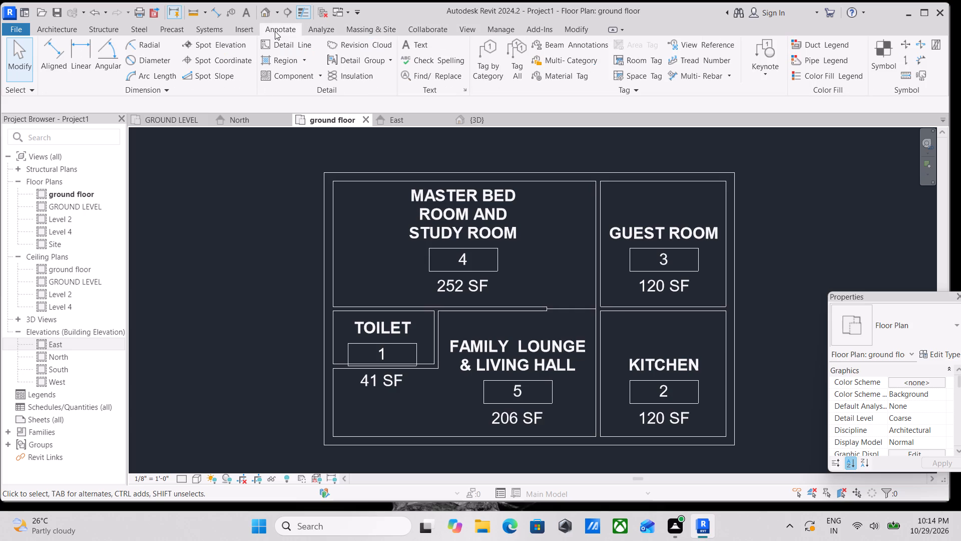
pyautogui.click(832, 81)
pyautogui.moveTo(769, 218); pyautogui.dragTo(557, 196, button='middle')
pyautogui.scroll(-2, 629, 202)
pyautogui.click(628, 199)
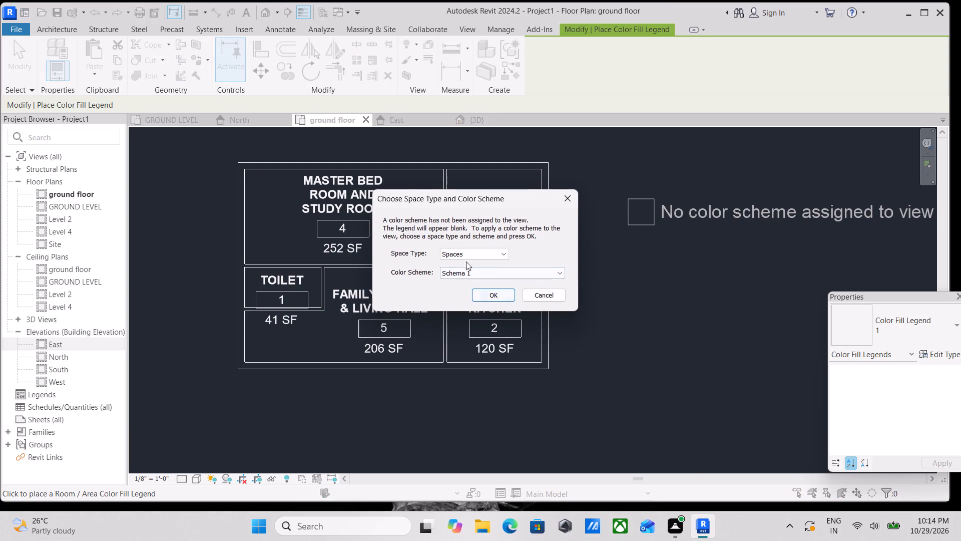
pyautogui.click(474, 249)
pyautogui.click(473, 272)
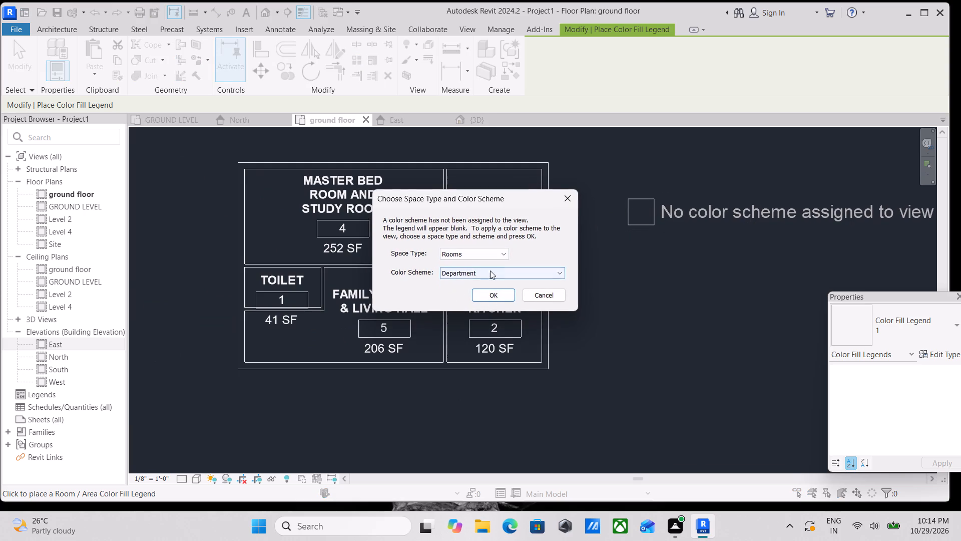
pyautogui.click(491, 273)
pyautogui.click(491, 273)
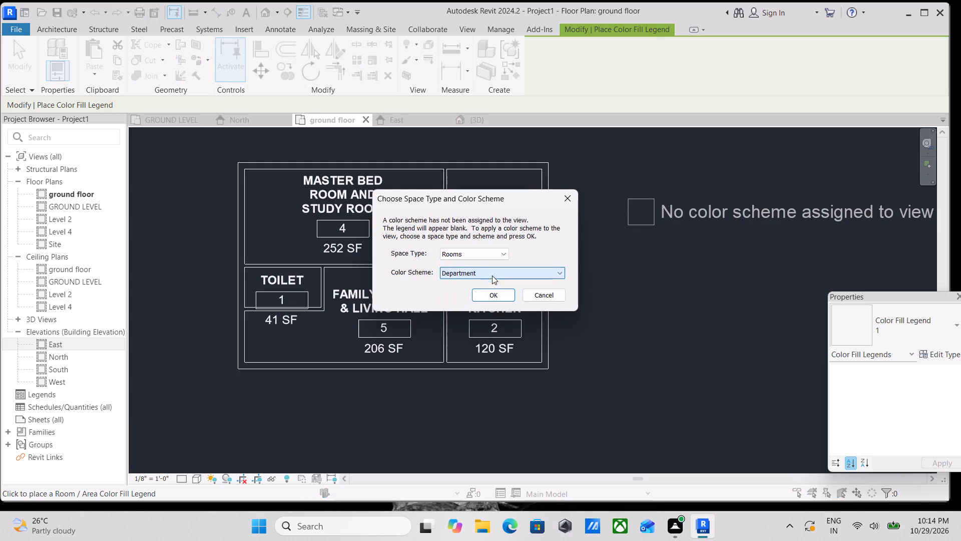
pyautogui.click(496, 294)
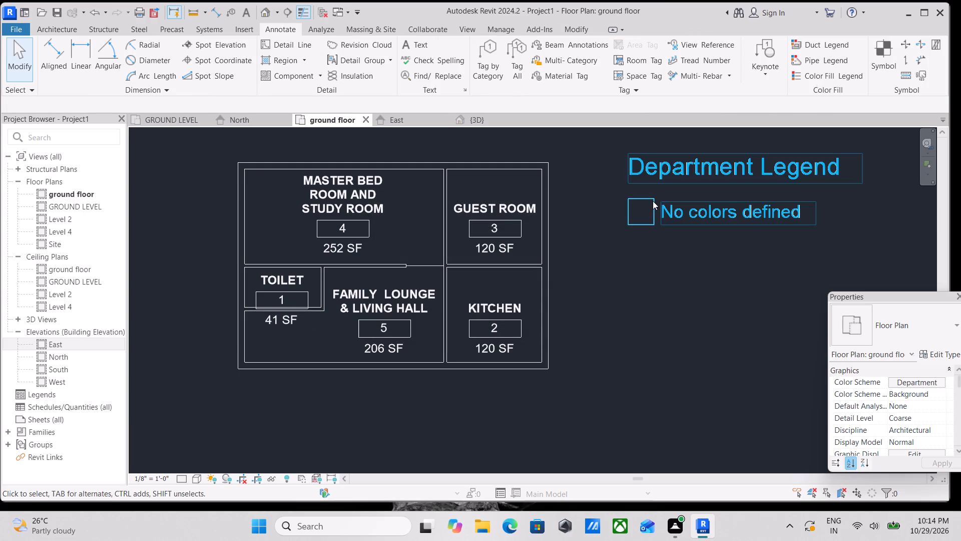
# Add a default-named entry to the legend's Department scheme and switch the legend to the Rooms color scheme Name.
pyautogui.click(642, 218)
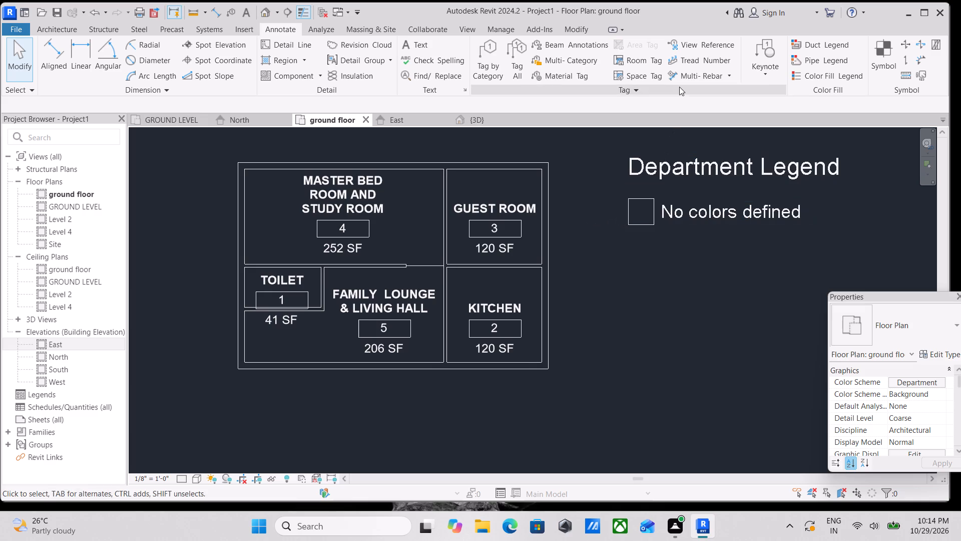
pyautogui.click(669, 221)
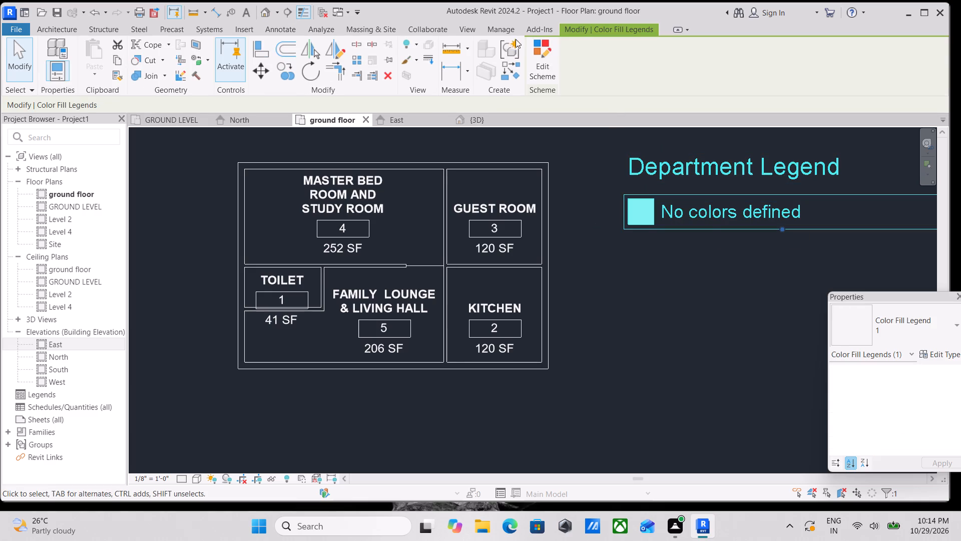
pyautogui.click(539, 50)
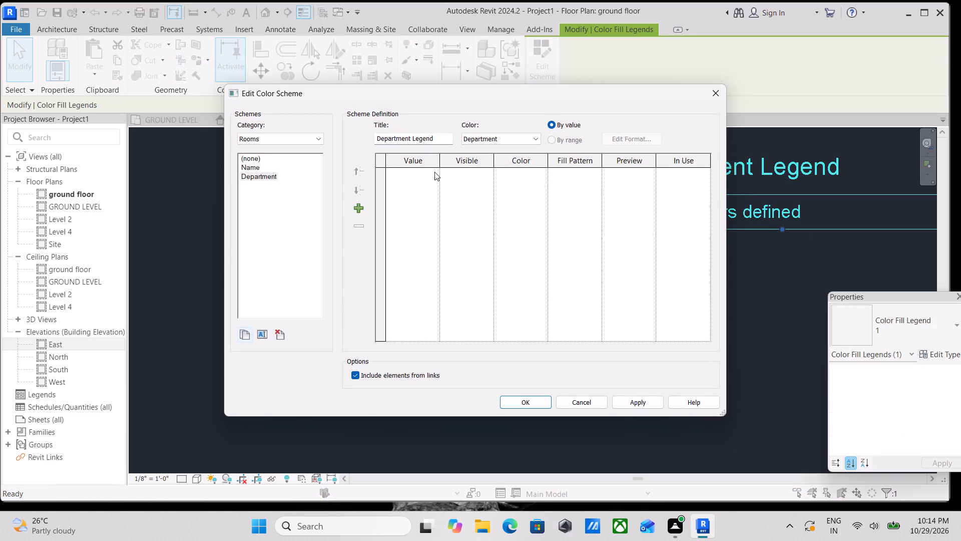
pyautogui.click(356, 210)
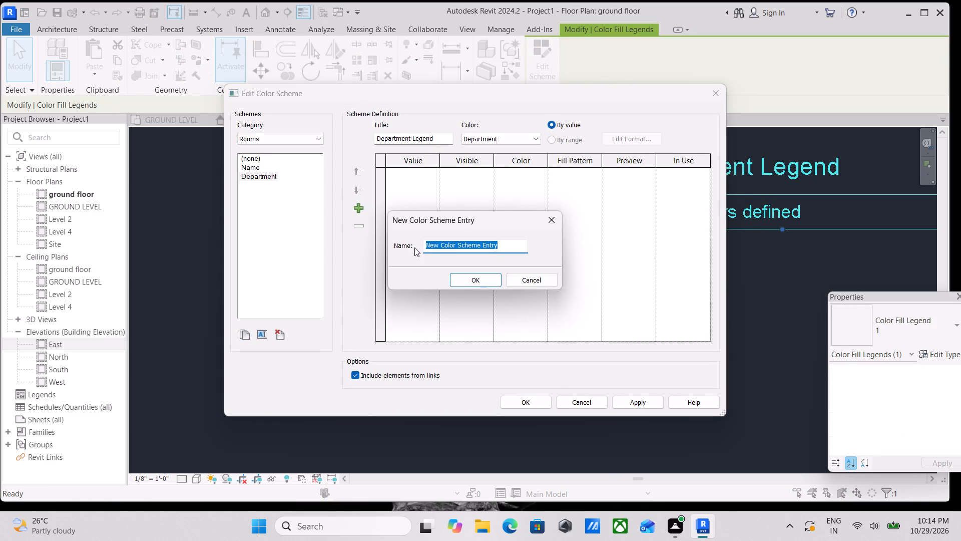
pyautogui.click(465, 274)
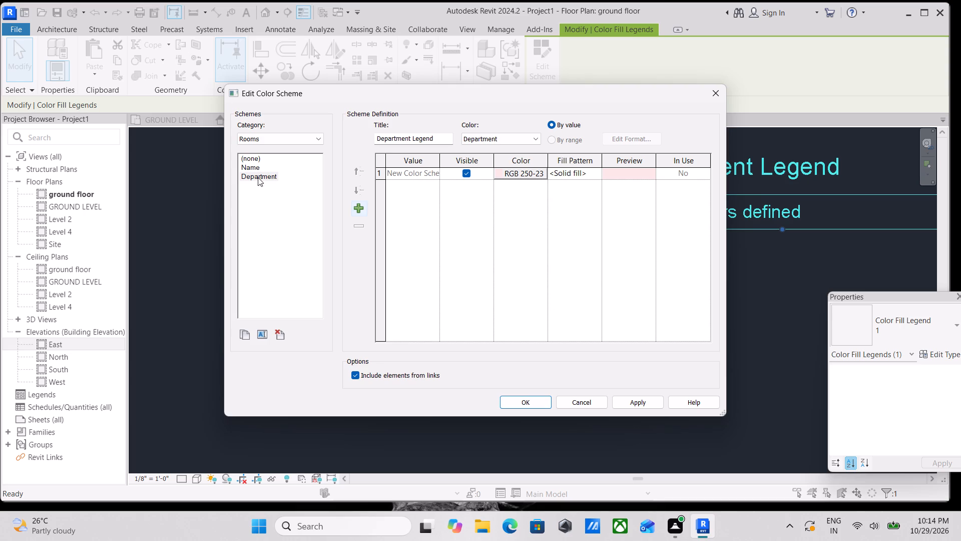
pyautogui.click(253, 169)
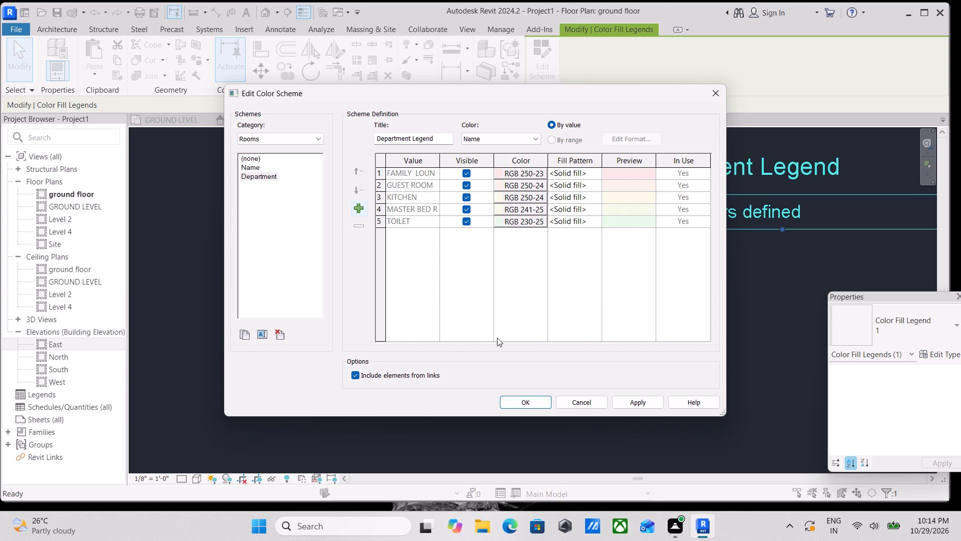
pyautogui.click(628, 399)
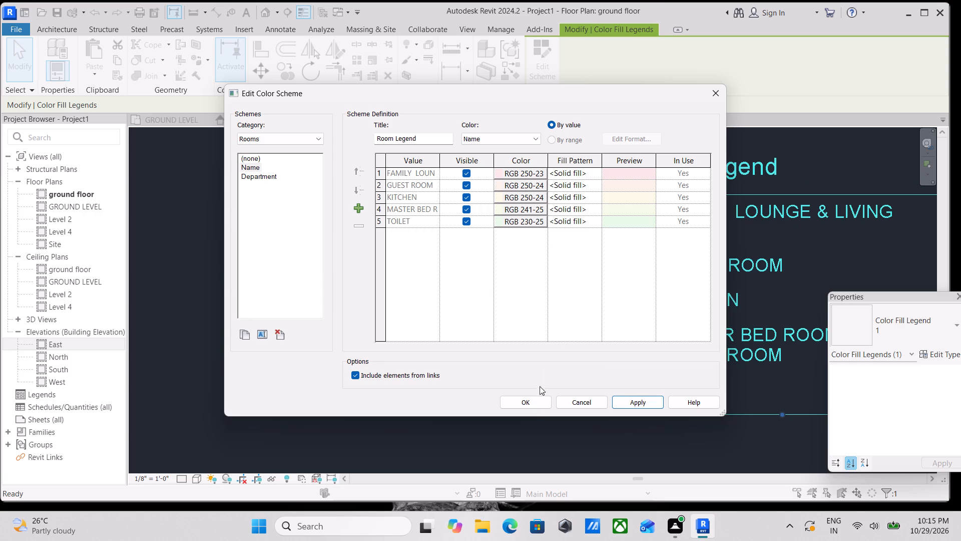
pyautogui.click(524, 400)
pyautogui.scroll(-1, 526, 324)
pyautogui.moveTo(526, 324); pyautogui.dragTo(512, 341, button='middle')
pyautogui.scroll(3, 508, 340)
pyautogui.press('Escape')
pyautogui.press('Escape')
# Examine the room color fills and the room legend on the ground floor plan.
pyautogui.scroll(-1, 537, 325)
pyautogui.moveTo(537, 325); pyautogui.dragTo(547, 328, button='middle')
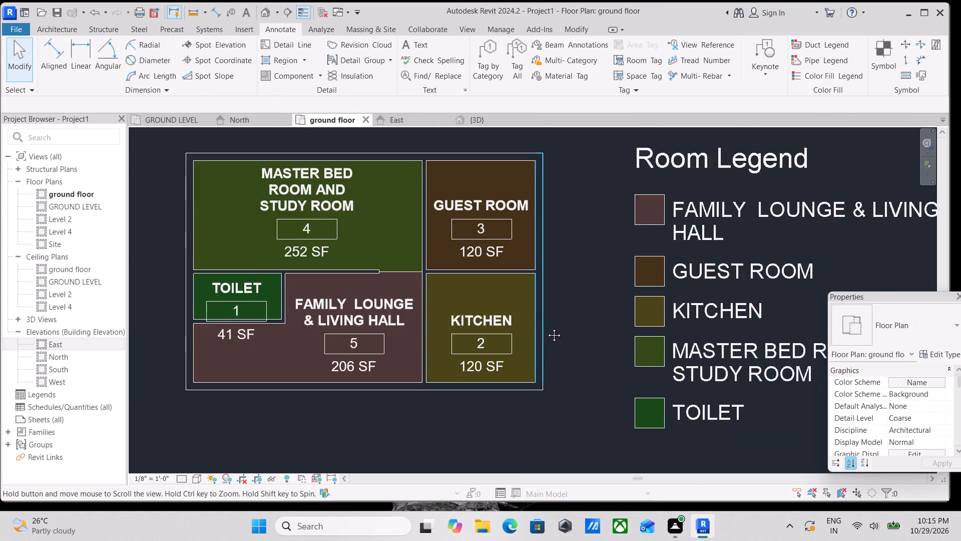
pyautogui.moveTo(547, 328); pyautogui.dragTo(608, 332, button='middle')
pyautogui.scroll(-3, 608, 332)
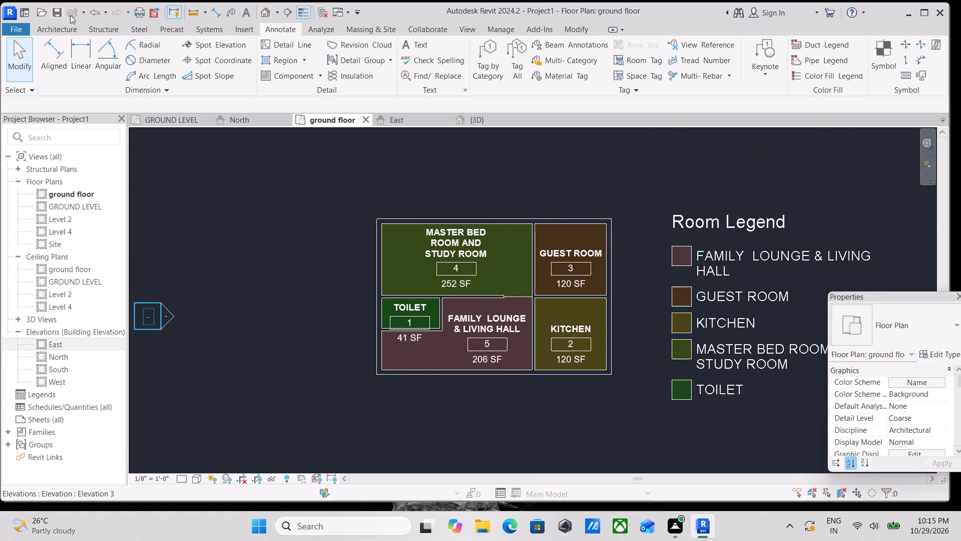
pyautogui.scroll(1, 645, 221)
pyautogui.moveTo(645, 221); pyautogui.dragTo(582, 226, button='middle')
pyautogui.scroll(3, 256, 200)
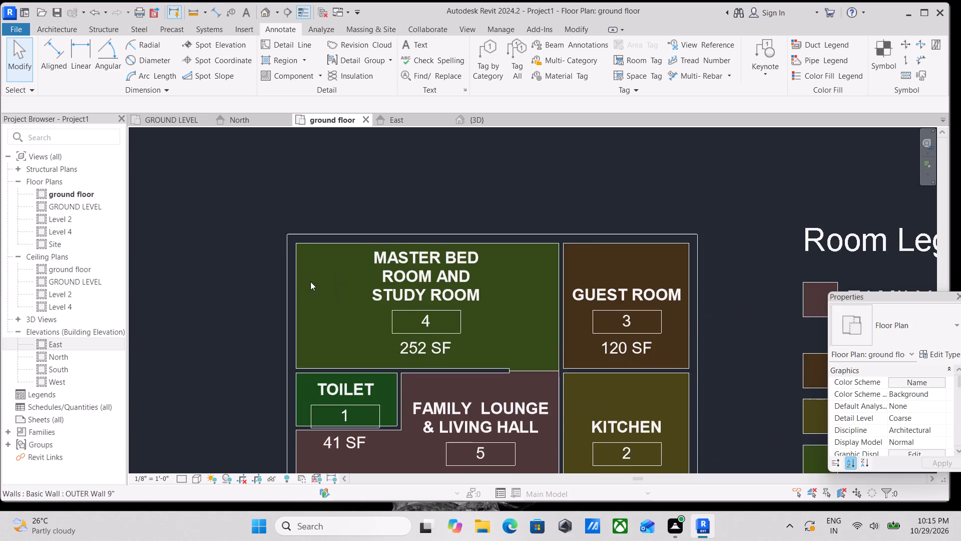
pyautogui.scroll(2, 310, 282)
pyautogui.scroll(-1, 329, 260)
pyautogui.moveTo(329, 260); pyautogui.dragTo(367, 279, button='middle')
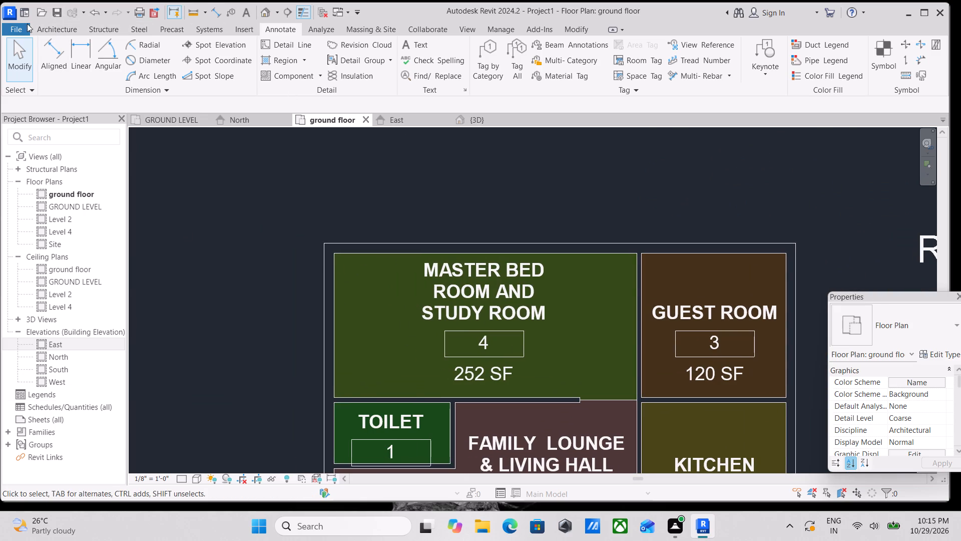
# Start a floor on the ground floor plan and duplicate the Generic - 12" floor type as FLOORING 1'.
pyautogui.click(53, 29)
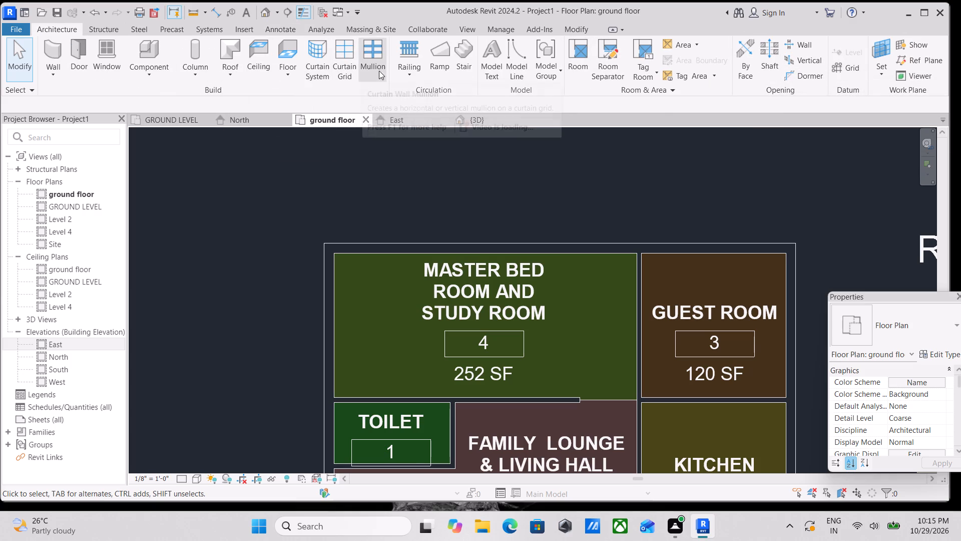
pyautogui.click(150, 74)
pyautogui.click(150, 74)
pyautogui.click(150, 74)
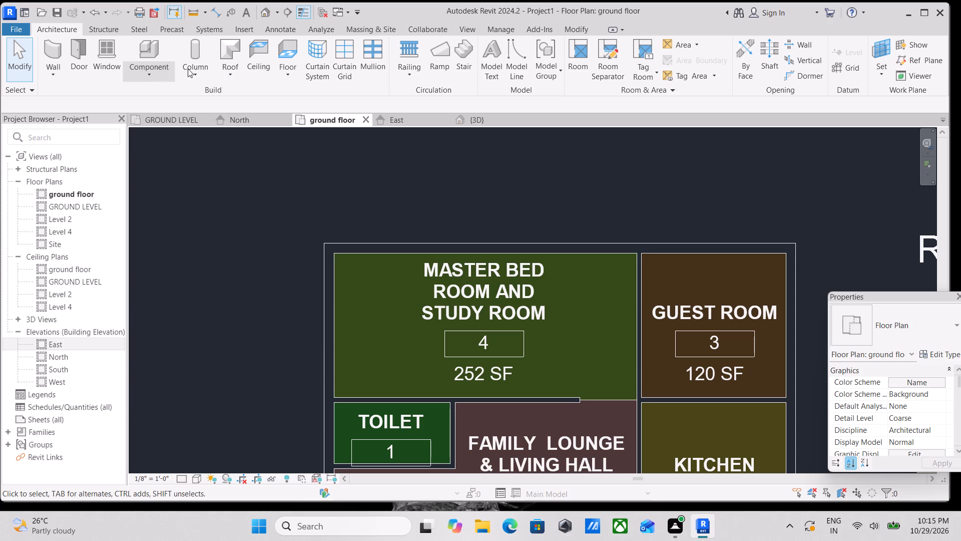
pyautogui.click(235, 84)
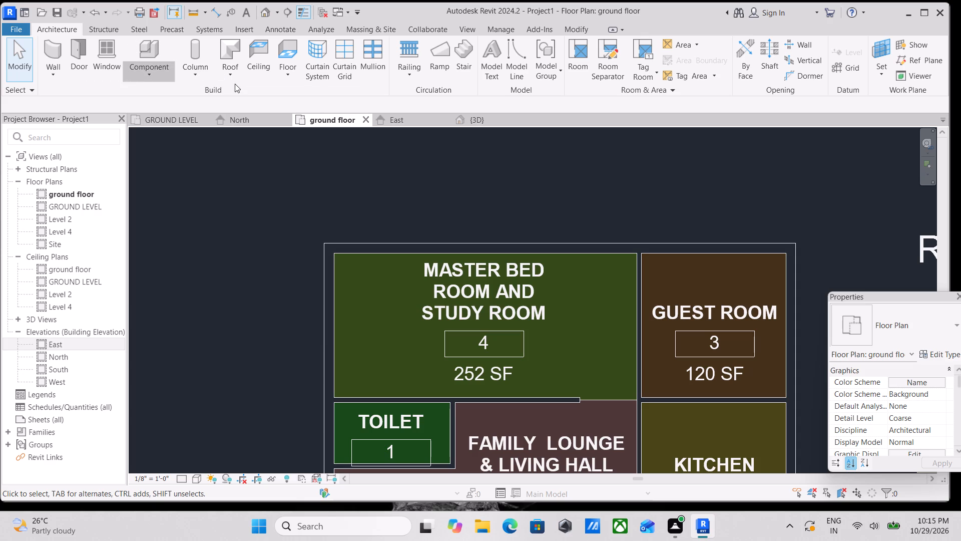
pyautogui.click(293, 78)
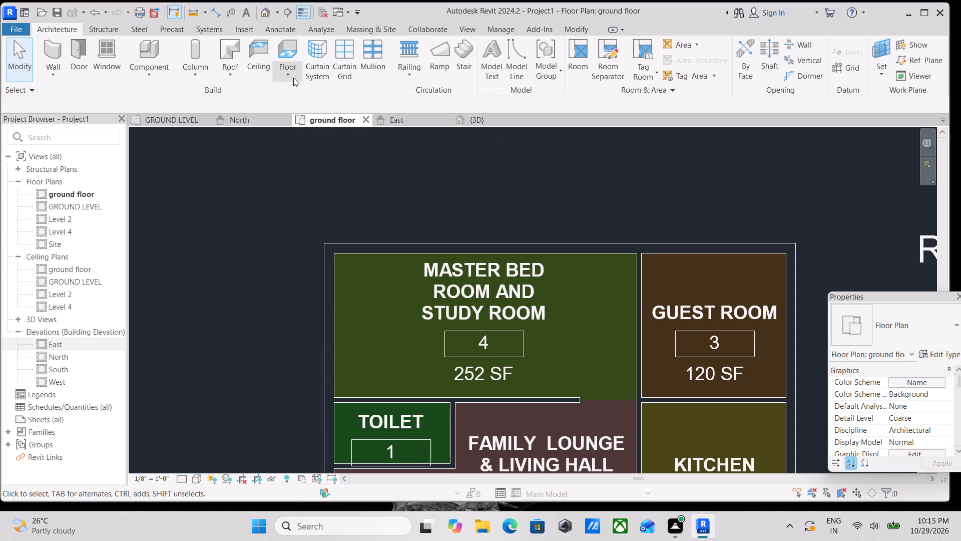
pyautogui.click(298, 99)
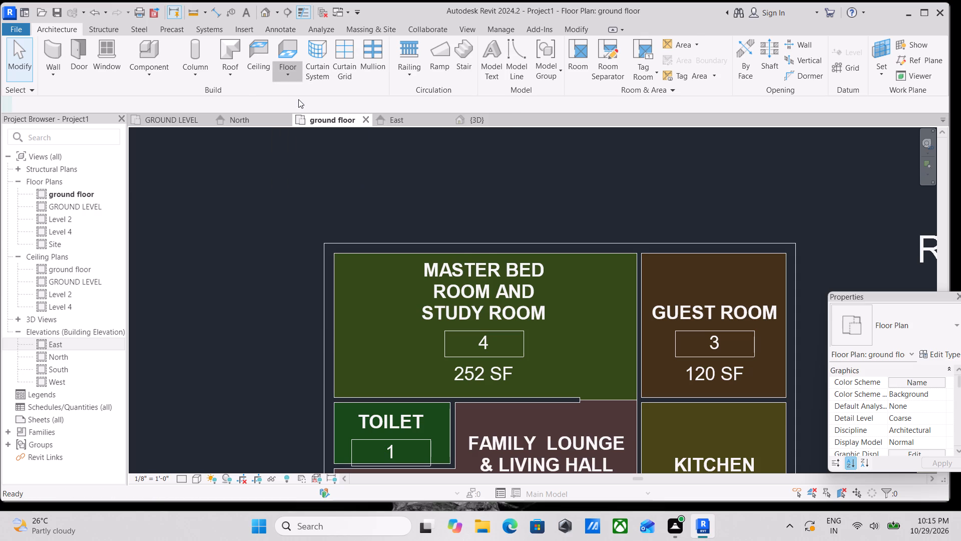
pyautogui.scroll(-1, 407, 264)
pyautogui.moveTo(407, 264); pyautogui.dragTo(303, 220, button='middle')
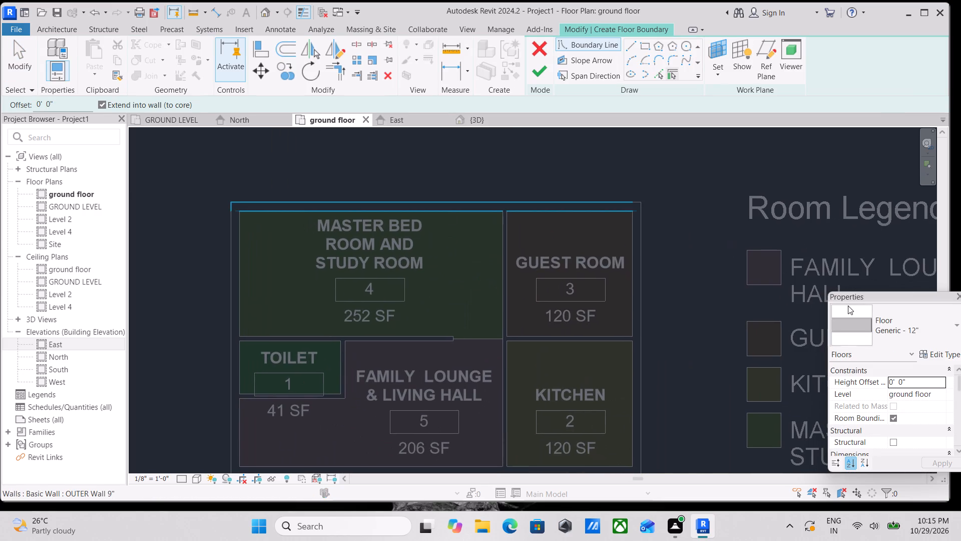
pyautogui.click(926, 348)
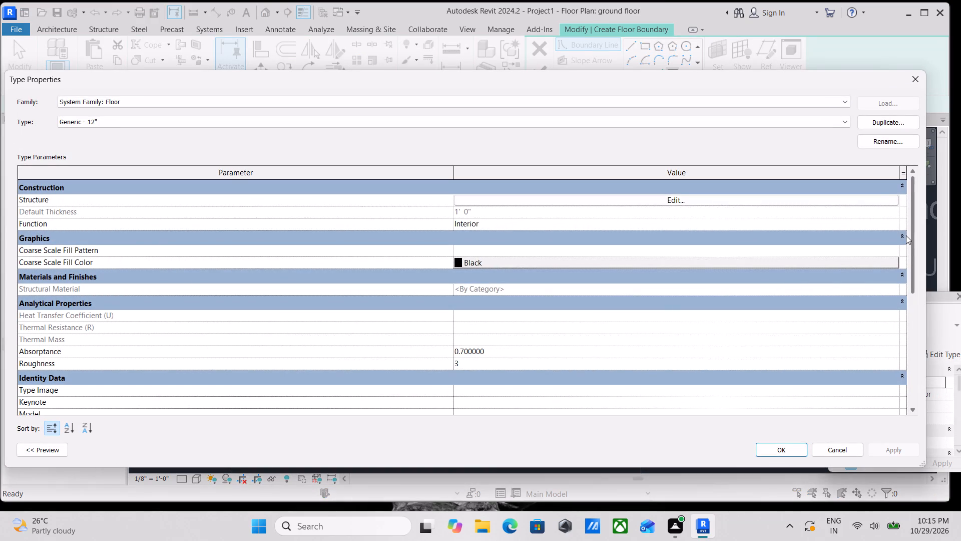
pyautogui.click(883, 121)
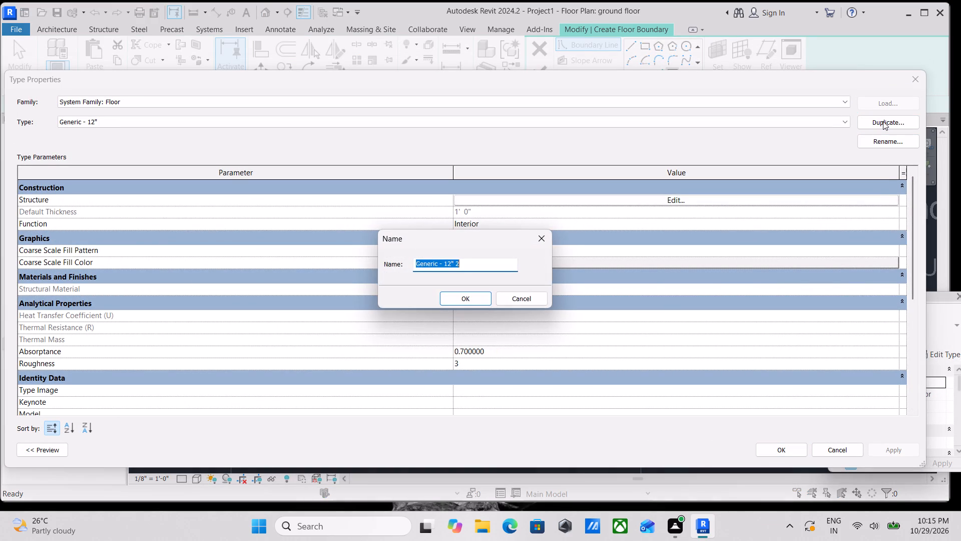
pyautogui.press('BackSpace')
pyautogui.write('FLOO')
pyautogui.write('RING')
pyautogui.press('space')
pyautogui.write("1'")
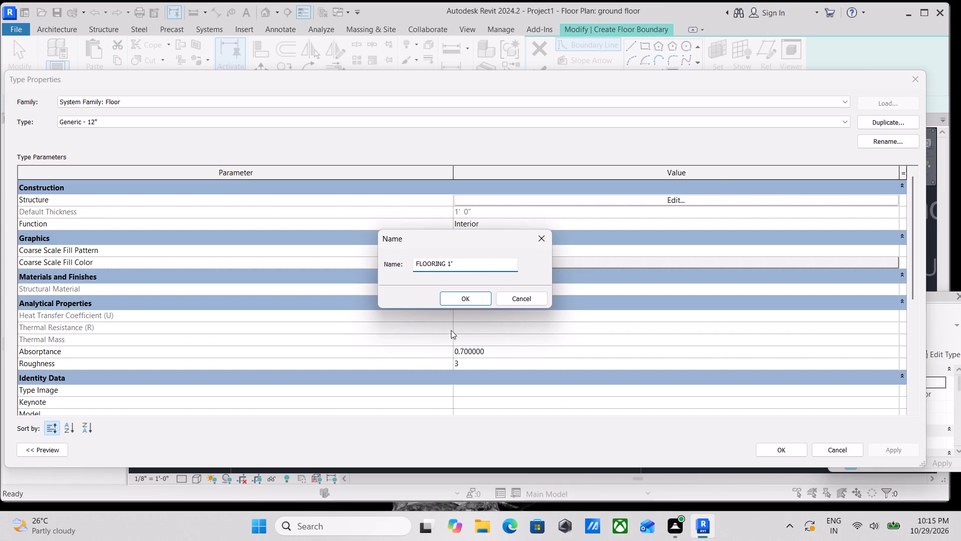
pyautogui.click(484, 298)
# Create a new material named FLOORING 1' for the structure layer of the FLOORING 1' floor type.
pyautogui.click(690, 204)
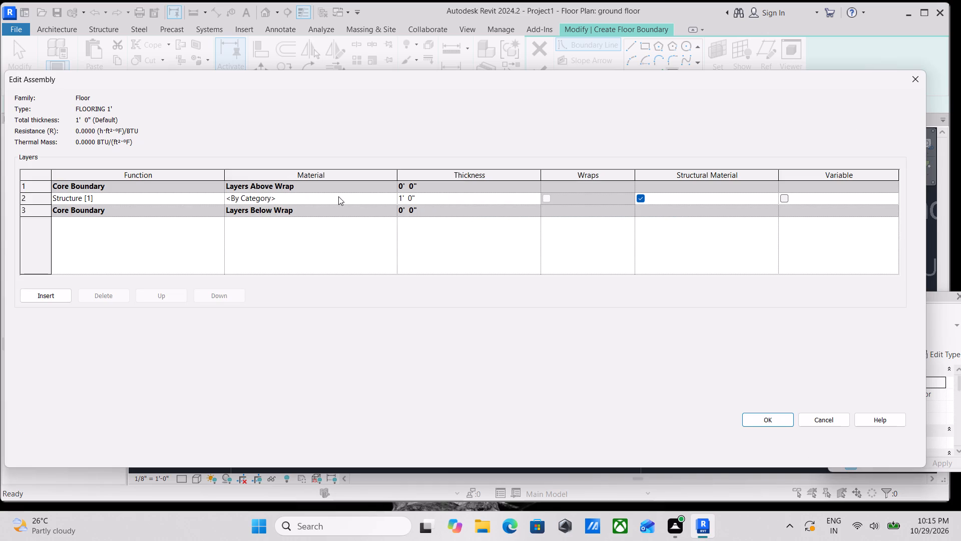
pyautogui.click(340, 199)
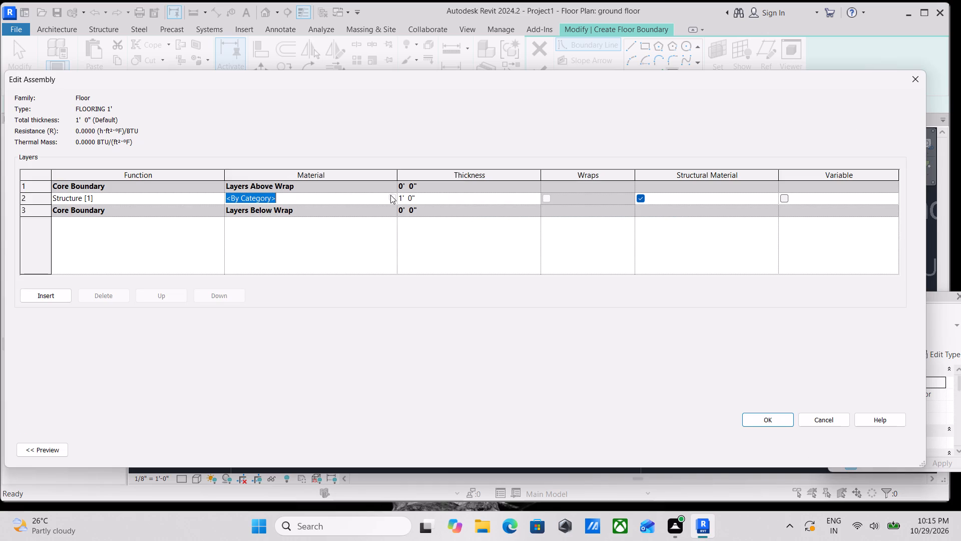
pyautogui.click(390, 195)
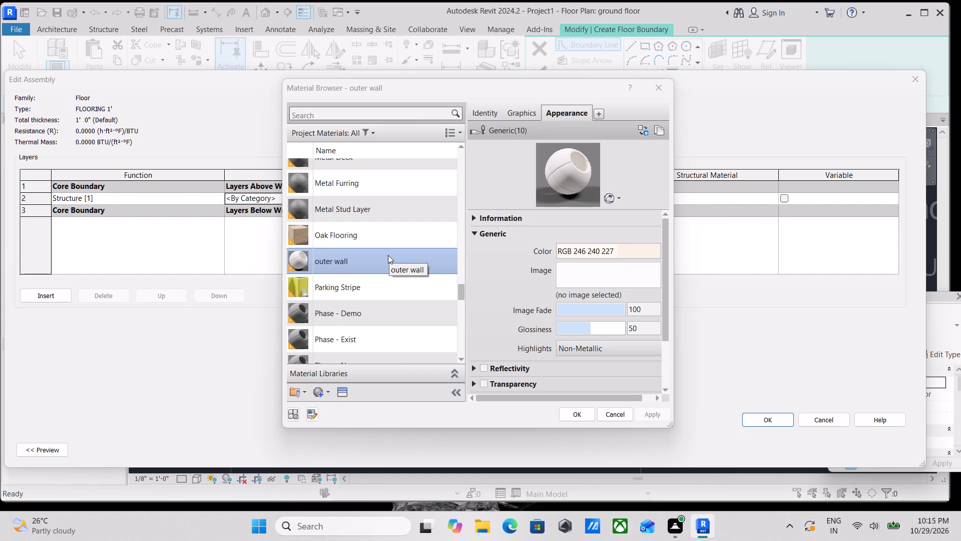
pyautogui.click(317, 397)
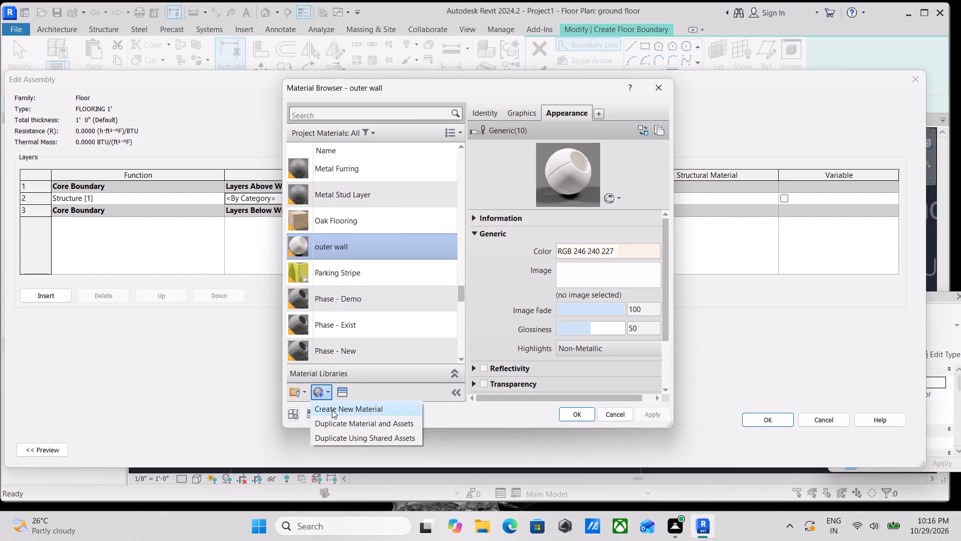
pyautogui.click(332, 410)
pyautogui.rightClick(371, 246)
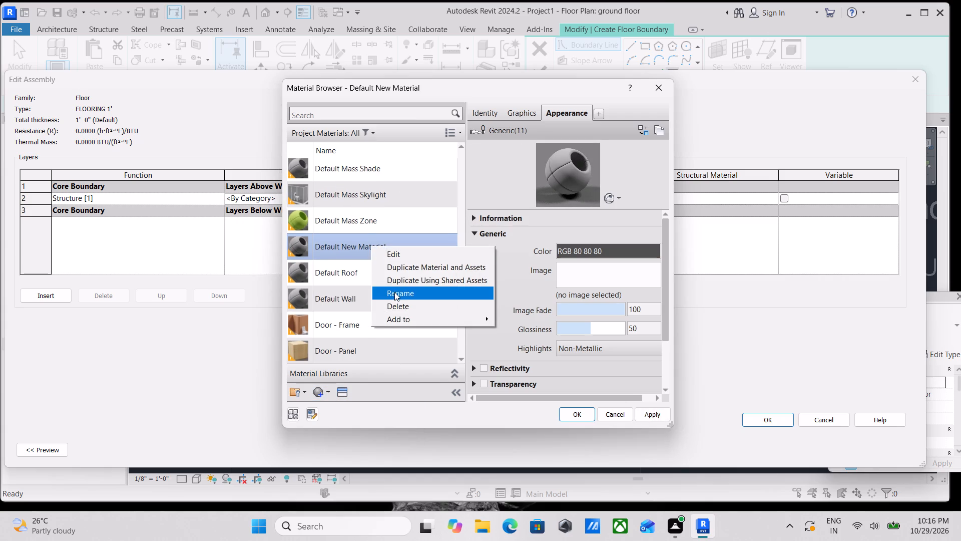
pyautogui.click(395, 295)
pyautogui.write('FLOOR')
pyautogui.write('ING')
pyautogui.press('space')
pyautogui.write("1'")
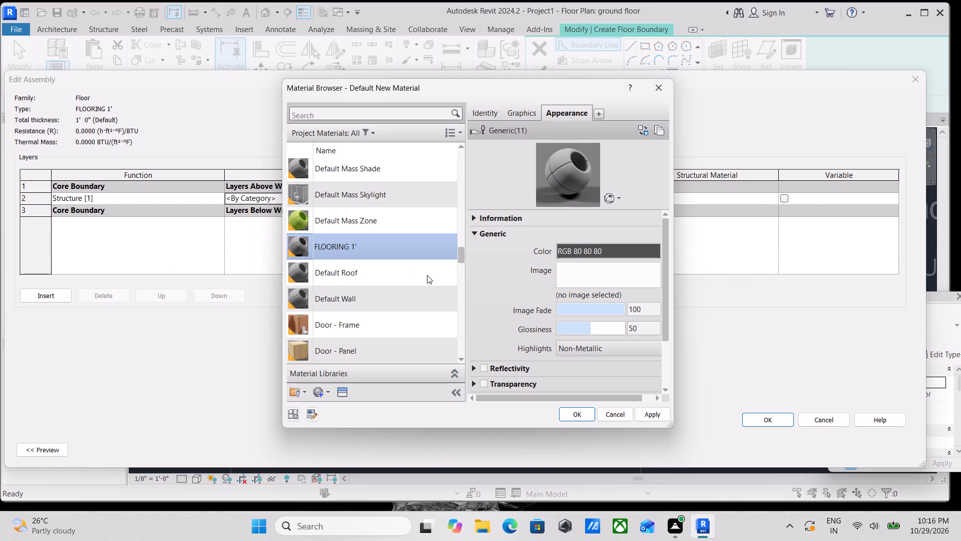
pyautogui.click(403, 240)
# Give the FLOORING 1' material the Marble - Deep Green stone flooring appearance and apply it to the floor type's structure layer.
pyautogui.click(344, 387)
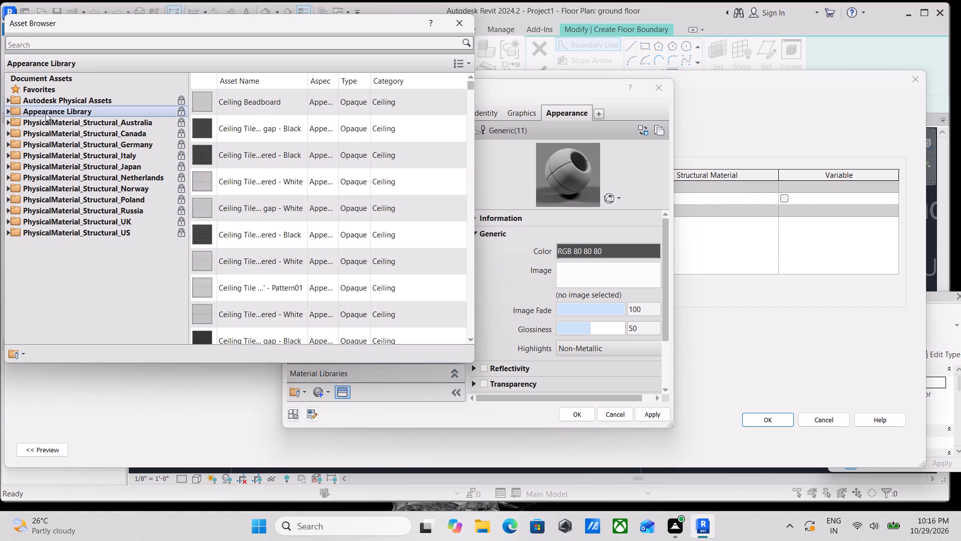
pyautogui.click(7, 112)
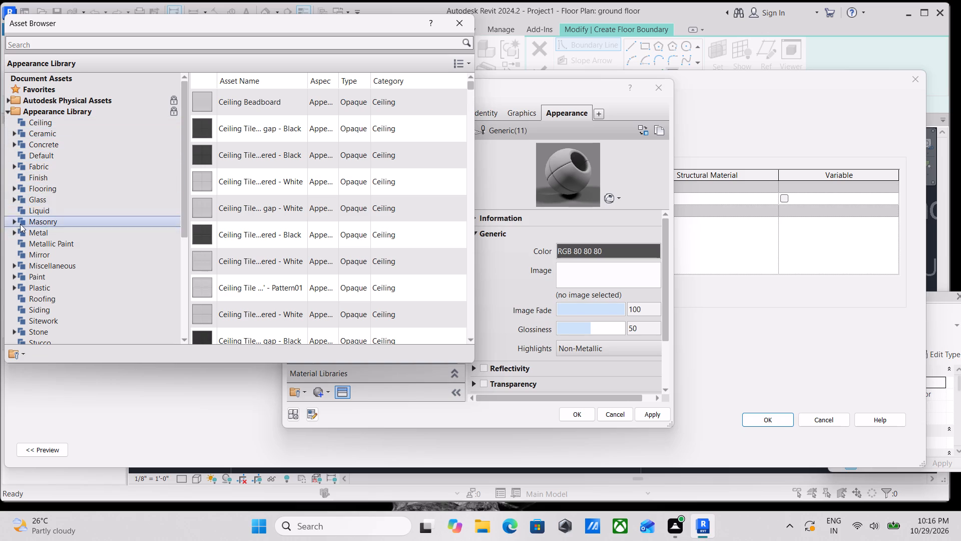
pyautogui.click(12, 183)
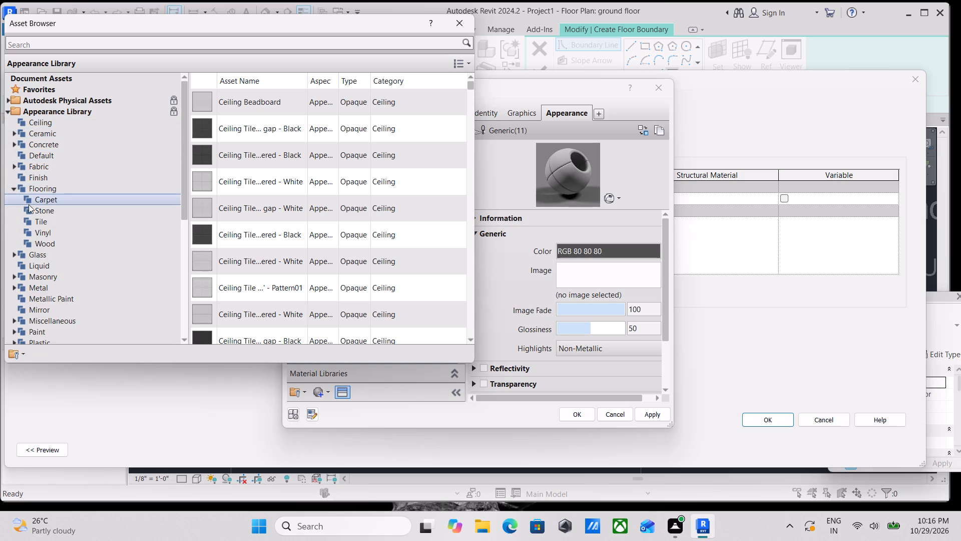
pyautogui.click(36, 208)
pyautogui.scroll(-3, 318, 268)
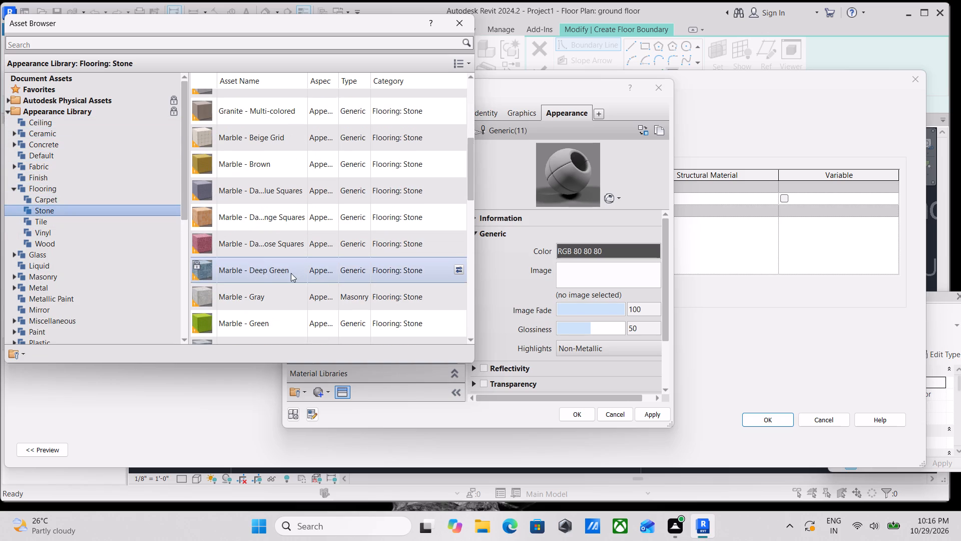
pyautogui.tripleClick(268, 267)
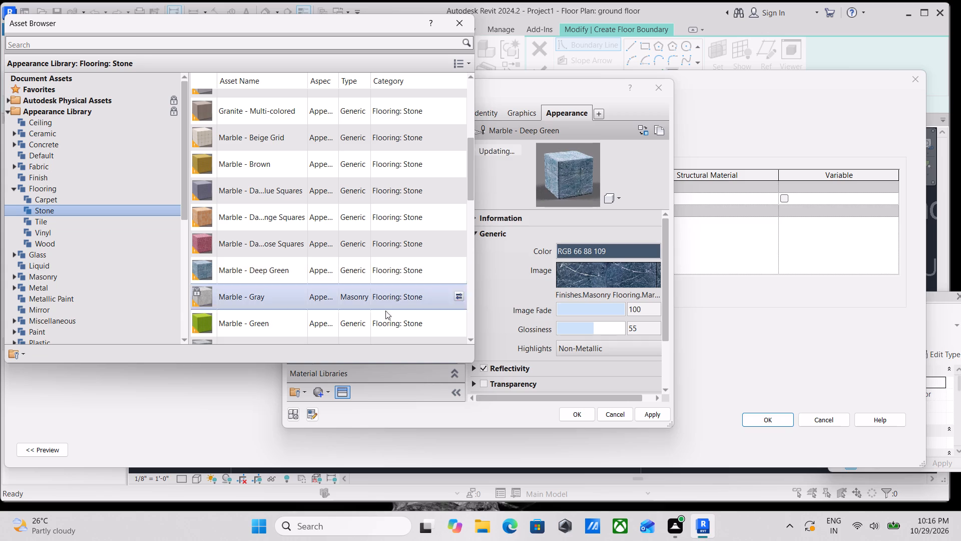
pyautogui.click(662, 417)
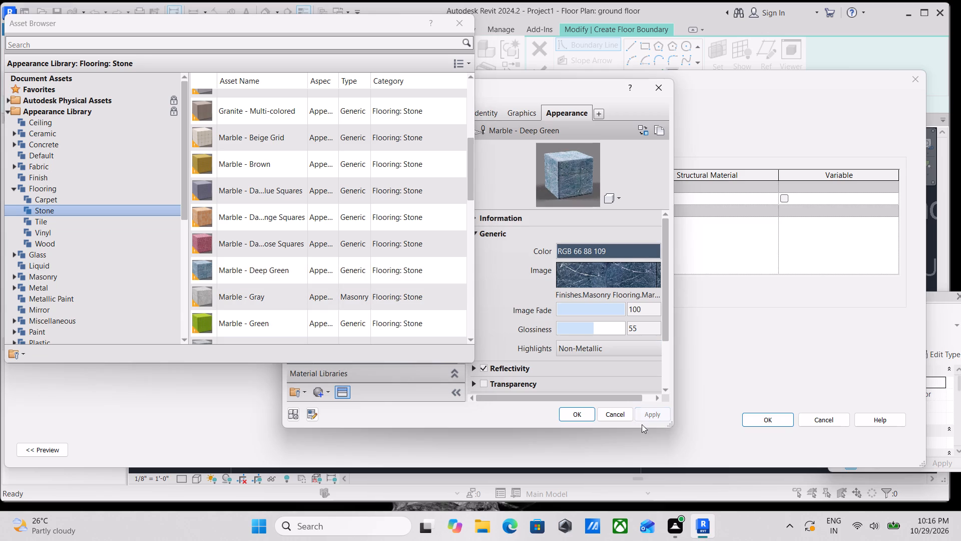
pyautogui.click(569, 418)
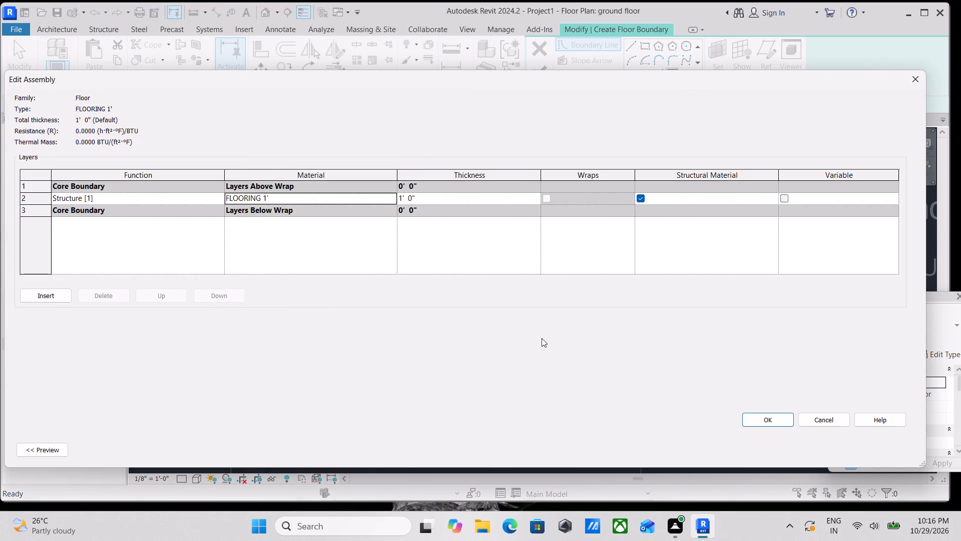
pyautogui.click(768, 417)
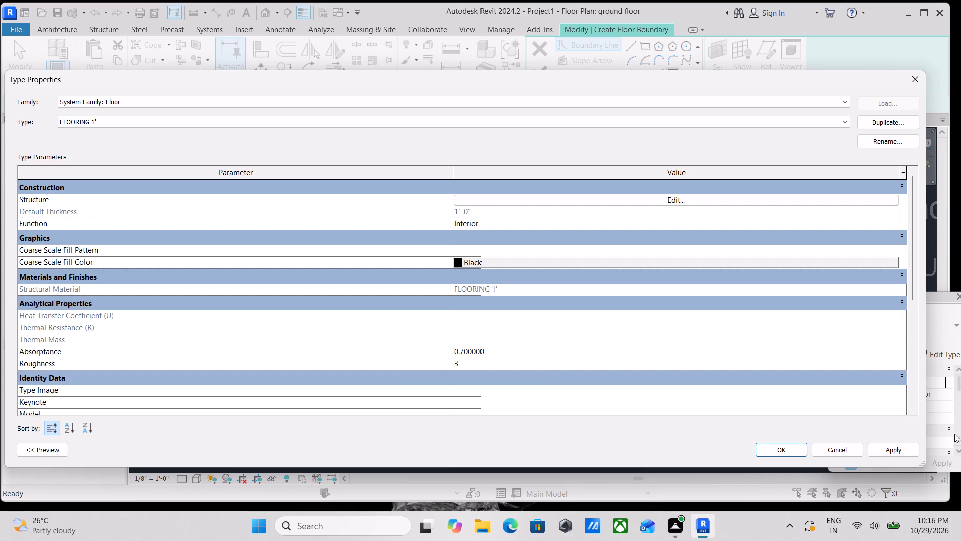
pyautogui.click(893, 457)
pyautogui.click(785, 453)
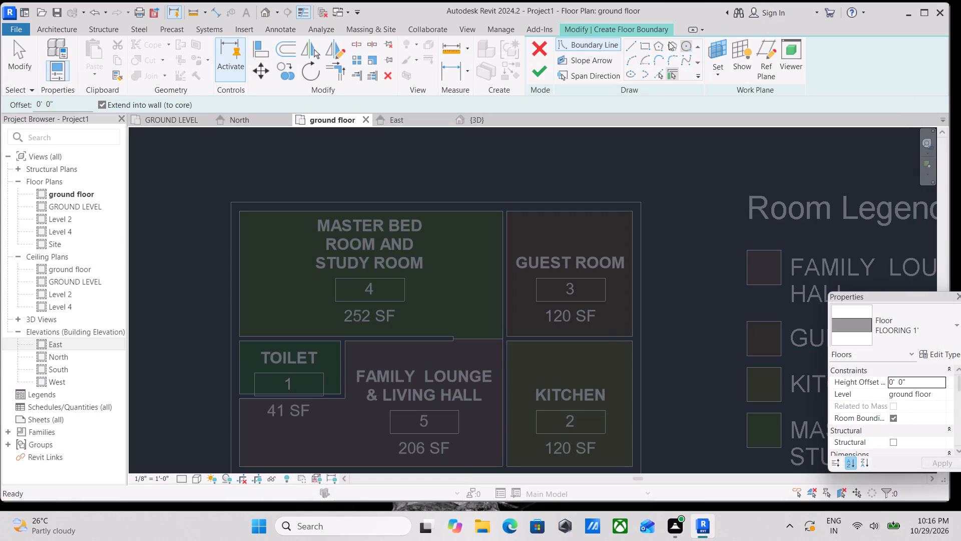
# Sketch a rectangular floor boundary between opposite outer corners of the outer walls and finish the FLOORING 1' floor.
pyautogui.click(644, 46)
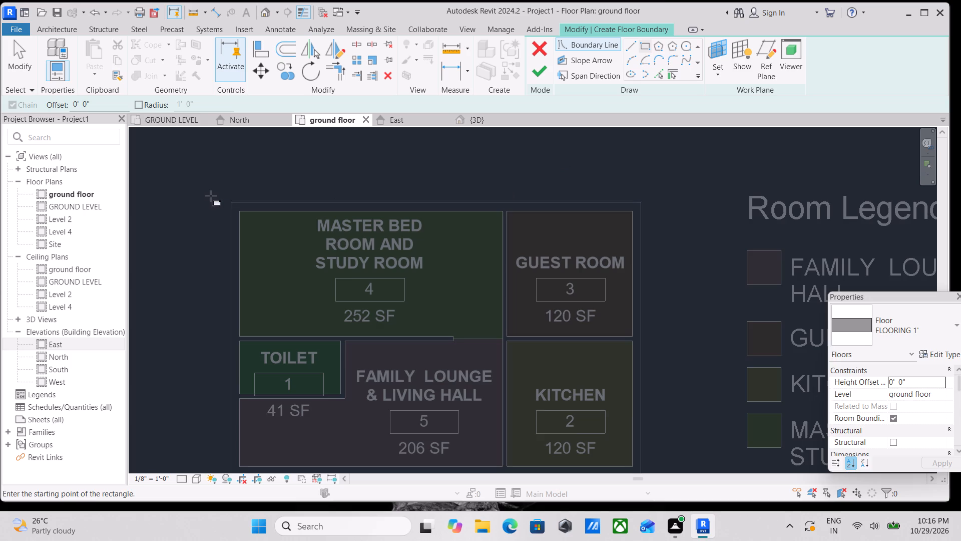
pyautogui.scroll(1, 221, 201)
pyautogui.click(232, 197)
pyautogui.moveTo(348, 366); pyautogui.dragTo(290, 192, button='middle')
pyautogui.scroll(1, 288, 187)
pyautogui.scroll(-3, 430, 343)
pyautogui.moveTo(432, 344); pyautogui.dragTo(392, 315, button='middle')
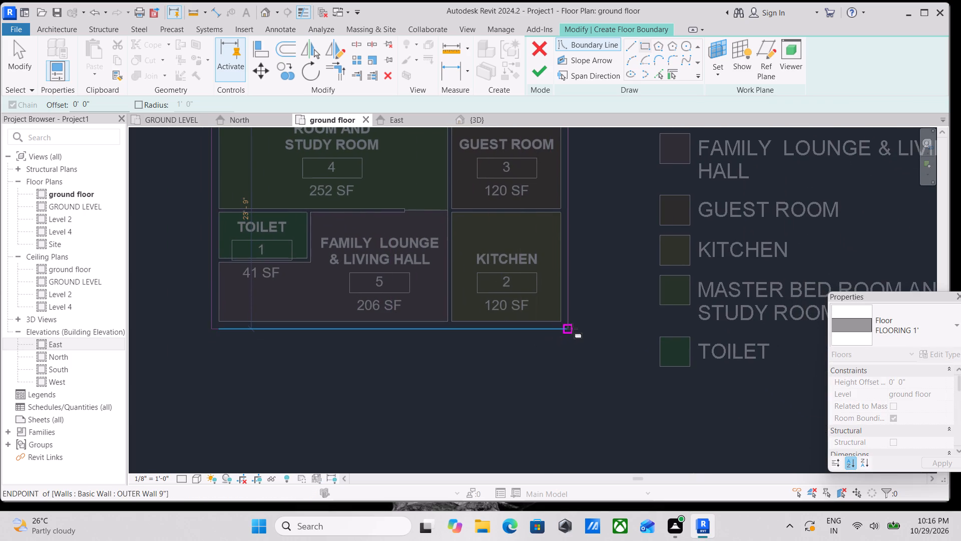
pyautogui.click(572, 329)
pyautogui.scroll(-2, 577, 301)
pyautogui.moveTo(577, 301); pyautogui.dragTo(591, 420, button='middle')
pyautogui.scroll(-2, 617, 327)
pyautogui.moveTo(615, 335); pyautogui.dragTo(607, 358, button='middle')
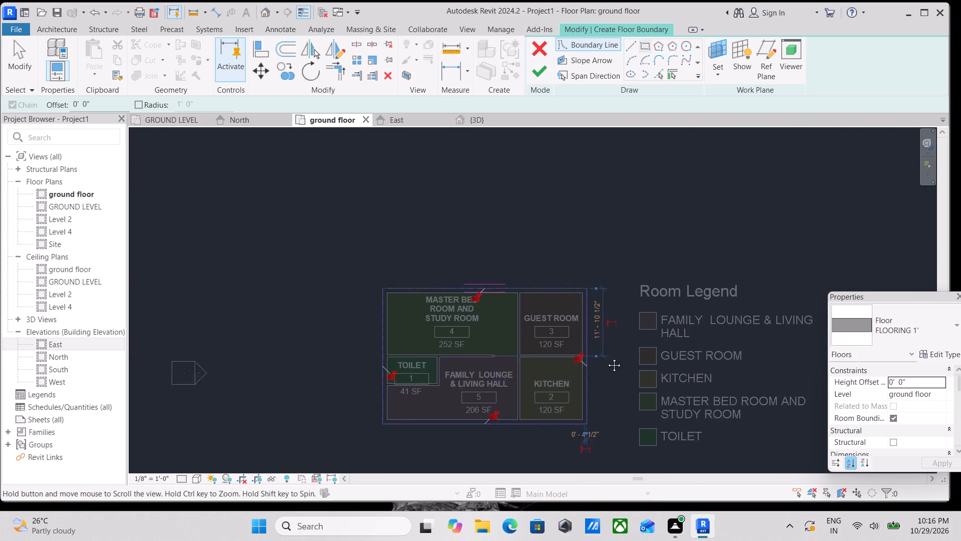
pyautogui.moveTo(607, 358); pyautogui.dragTo(609, 364, button='middle')
pyautogui.scroll(3, 609, 308)
pyautogui.moveTo(518, 220); pyautogui.dragTo(548, 256, button='middle')
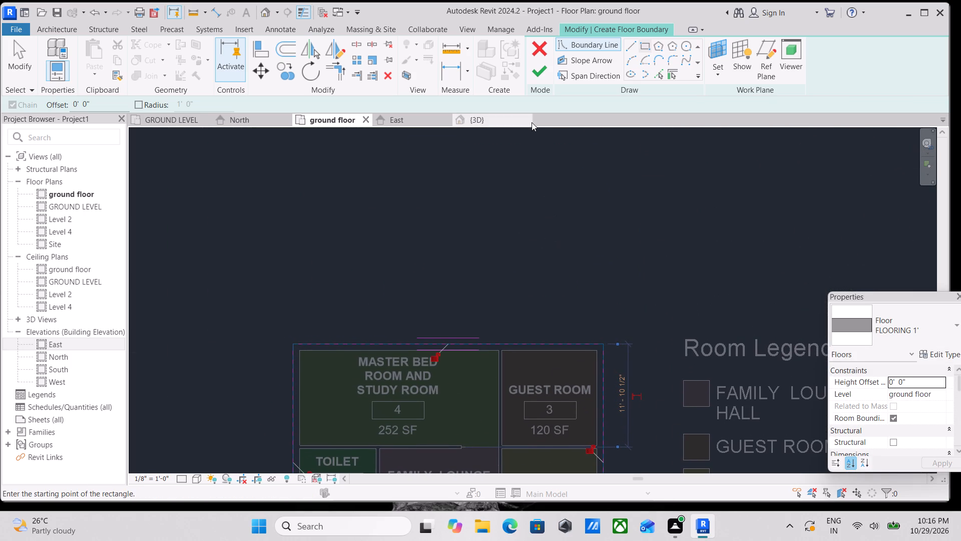
pyautogui.click(541, 70)
pyautogui.scroll(-3, 516, 282)
pyautogui.moveTo(516, 282); pyautogui.dragTo(538, 229, button='middle')
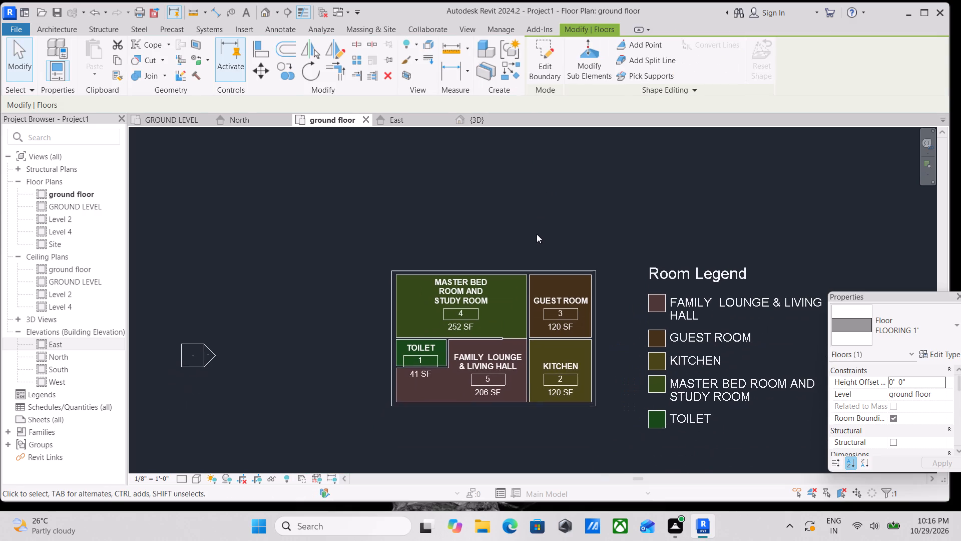
# Examine the floor and walls in the 3D view from several angles.
pyautogui.click(483, 112)
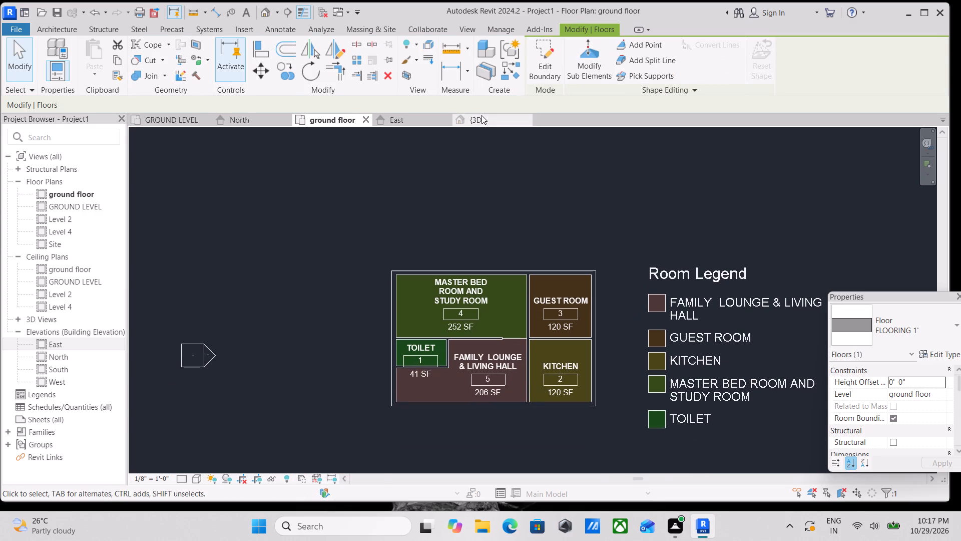
pyautogui.click(482, 115)
pyautogui.scroll(3, 470, 327)
pyautogui.scroll(4, 601, 361)
pyautogui.press('Escape')
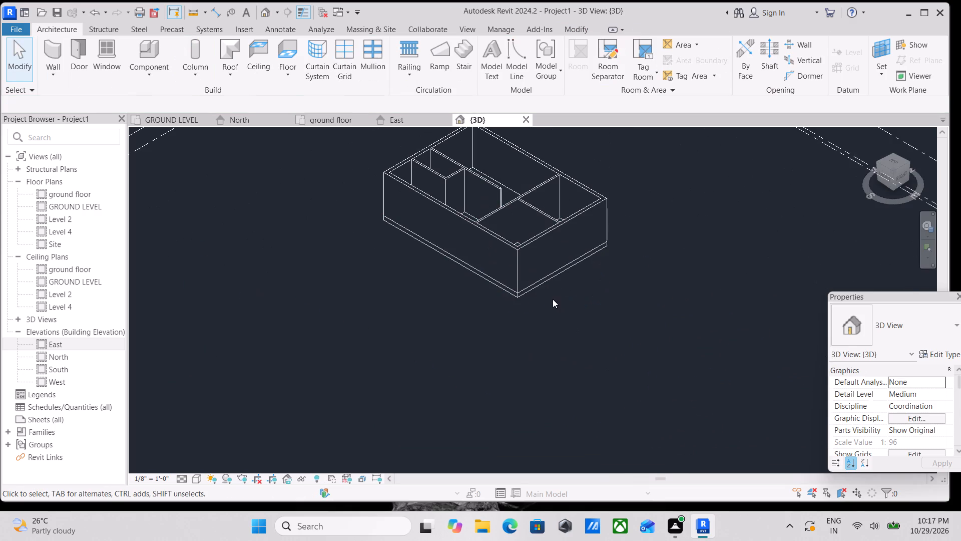
pyautogui.scroll(2, 553, 299)
pyautogui.keyDown('shift'); pyautogui.moveTo(498, 276); pyautogui.dragTo(669, 350, button='middle'); pyautogui.keyUp('shift')
pyautogui.keyDown('shift'); pyautogui.moveTo(654, 348); pyautogui.dragTo(603, 332, button='middle'); pyautogui.keyUp('shift')
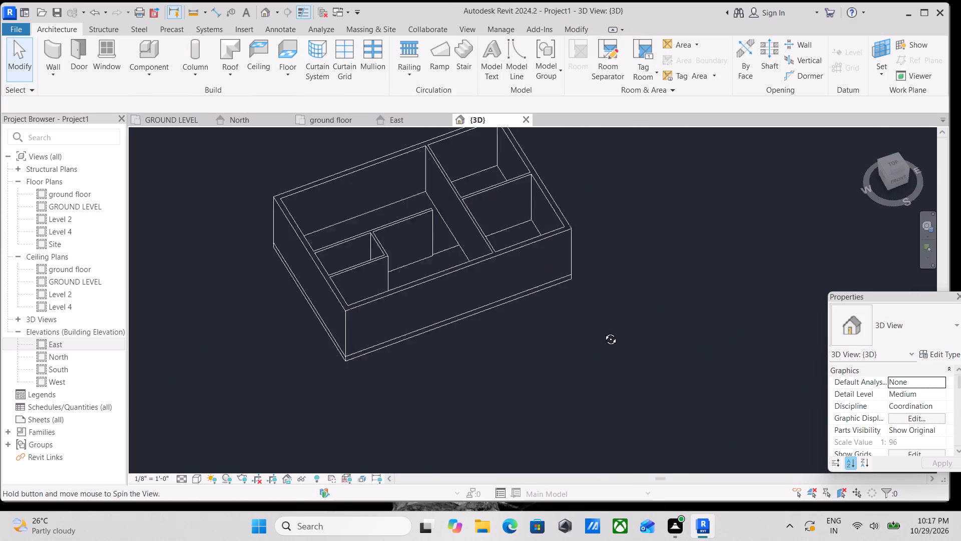
pyautogui.keyDown('shift'); pyautogui.moveTo(603, 332); pyautogui.dragTo(594, 326, button='middle'); pyautogui.keyUp('shift')
# Set the 3D view's visual style to Shaded.
pyautogui.click(192, 475)
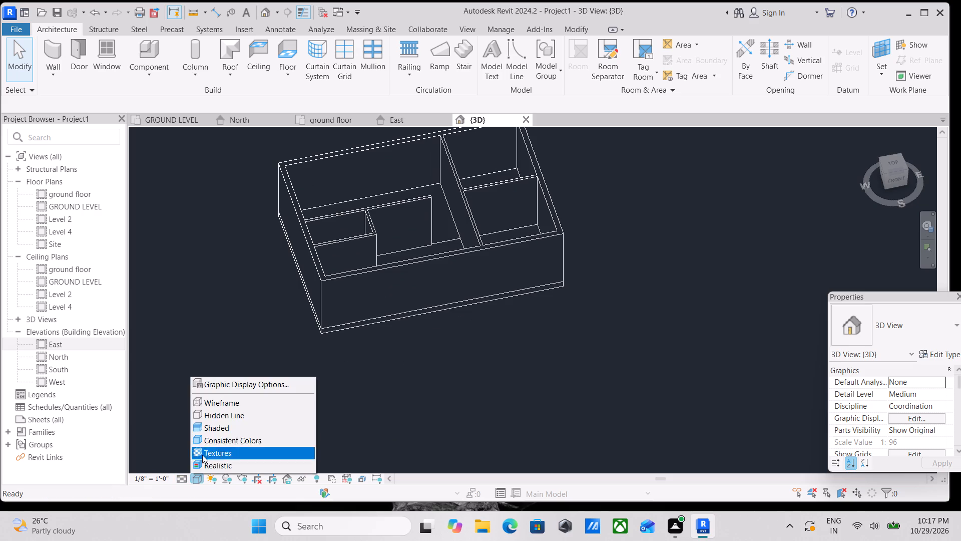
pyautogui.click(213, 429)
# Examine the shaded model from several angles in 3D and compare it with the ground floor plan and East elevation.
pyautogui.keyDown('shift'); pyautogui.moveTo(335, 370); pyautogui.dragTo(318, 304, button='middle'); pyautogui.keyUp('shift')
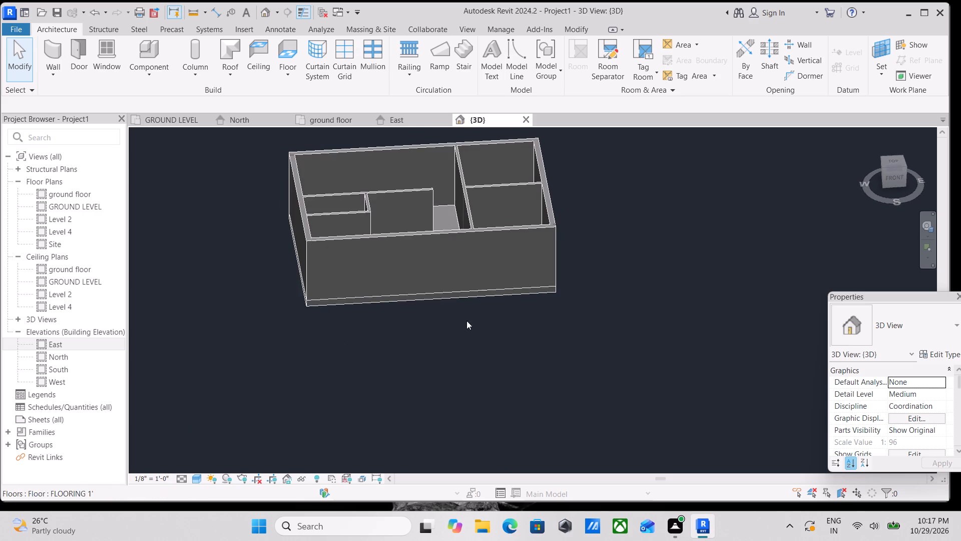
pyautogui.keyDown('shift'); pyautogui.moveTo(466, 321); pyautogui.dragTo(571, 285, button='middle'); pyautogui.keyUp('shift')
pyautogui.moveTo(564, 301); pyautogui.dragTo(537, 316, button='middle')
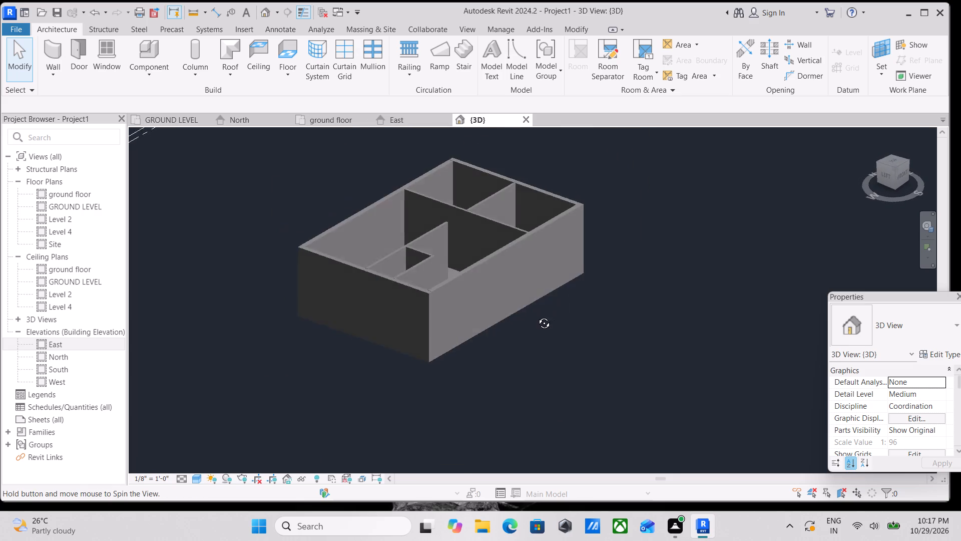
pyautogui.moveTo(537, 316); pyautogui.dragTo(510, 328, button='middle')
pyautogui.click(310, 124)
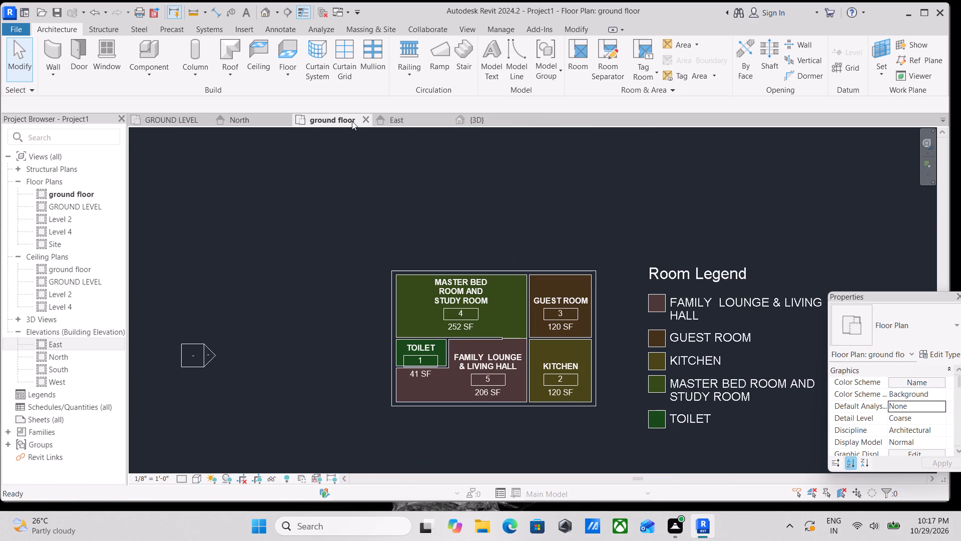
pyautogui.click(424, 121)
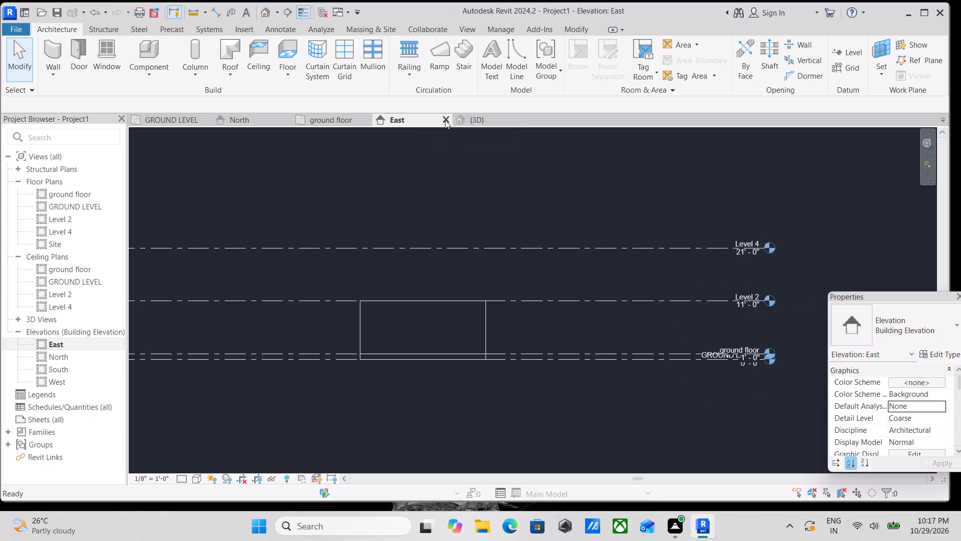
pyautogui.scroll(-3, 478, 284)
pyautogui.keyDown('shift'); pyautogui.moveTo(486, 312); pyautogui.dragTo(448, 325, button='middle'); pyautogui.keyUp('shift')
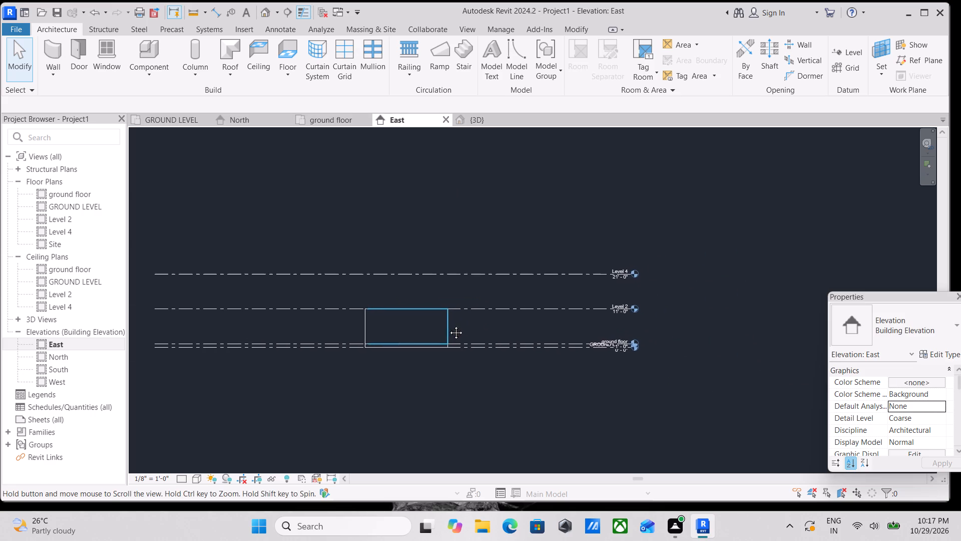
pyautogui.keyDown('shift'); pyautogui.moveTo(448, 325); pyautogui.dragTo(448, 326, button='middle'); pyautogui.keyUp('shift')
pyautogui.scroll(3, 359, 331)
pyautogui.click(484, 122)
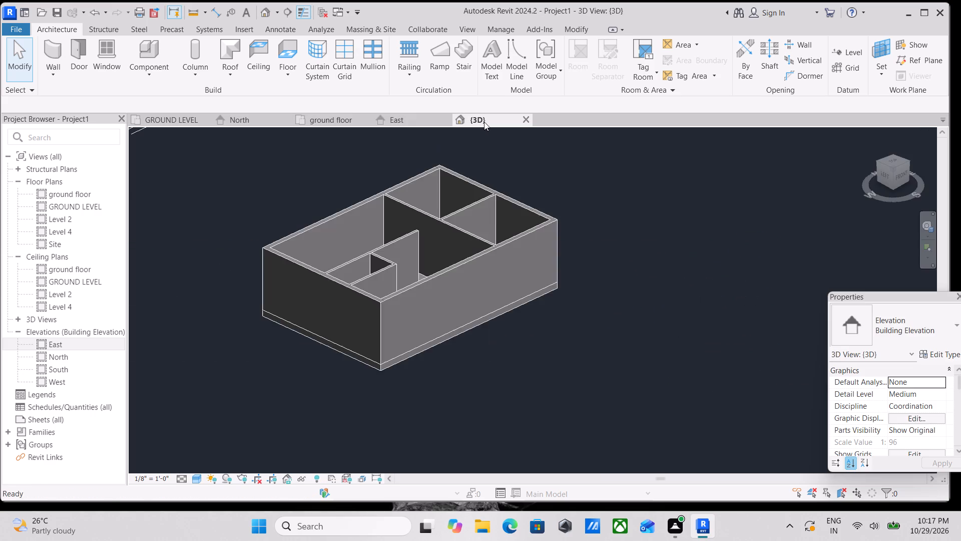
pyautogui.scroll(-1, 478, 265)
pyautogui.keyDown('shift'); pyautogui.moveTo(478, 265); pyautogui.dragTo(624, 298, button='middle'); pyautogui.keyUp('shift')
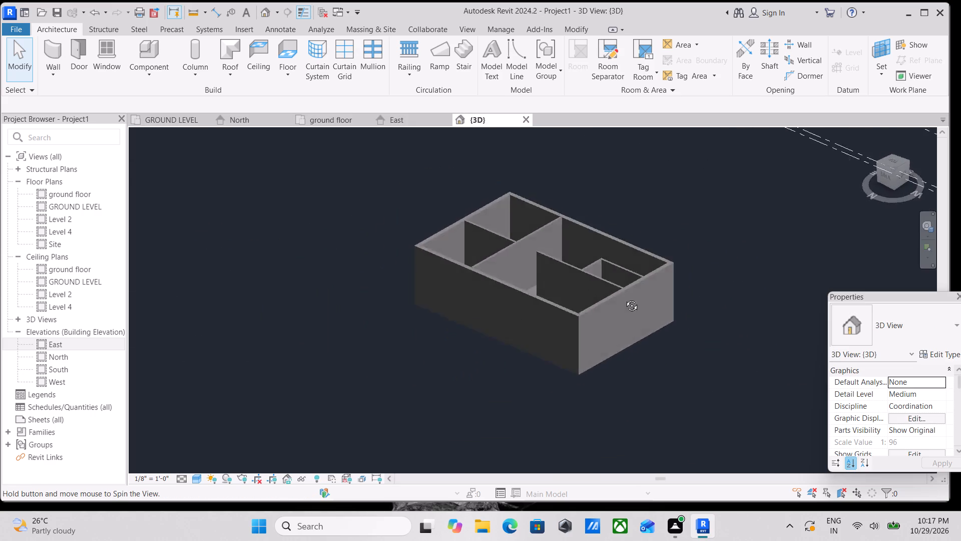
pyautogui.keyDown('shift'); pyautogui.moveTo(624, 298); pyautogui.dragTo(473, 400, button='middle'); pyautogui.keyUp('shift')
pyautogui.keyDown('shift'); pyautogui.moveTo(434, 341); pyautogui.dragTo(624, 348, button='middle'); pyautogui.keyUp('shift')
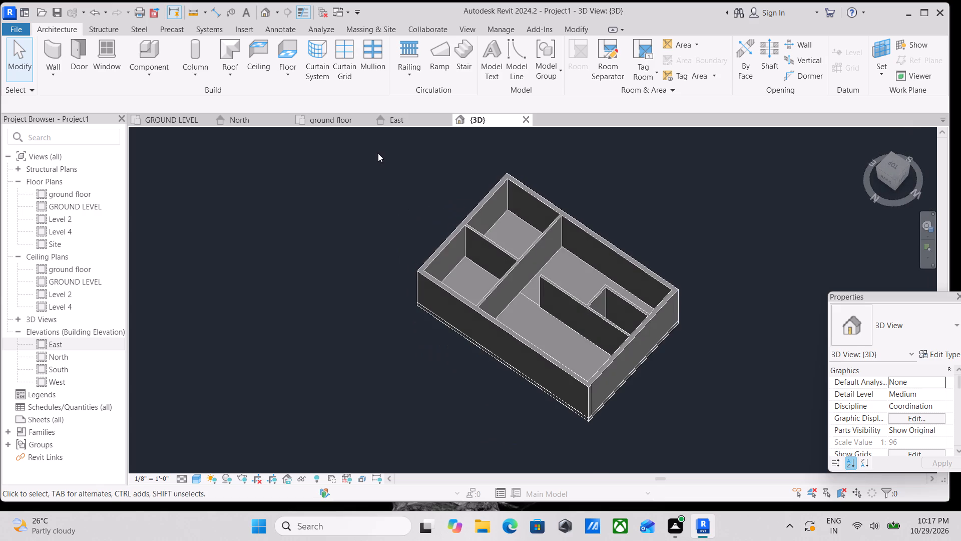
pyautogui.click(403, 121)
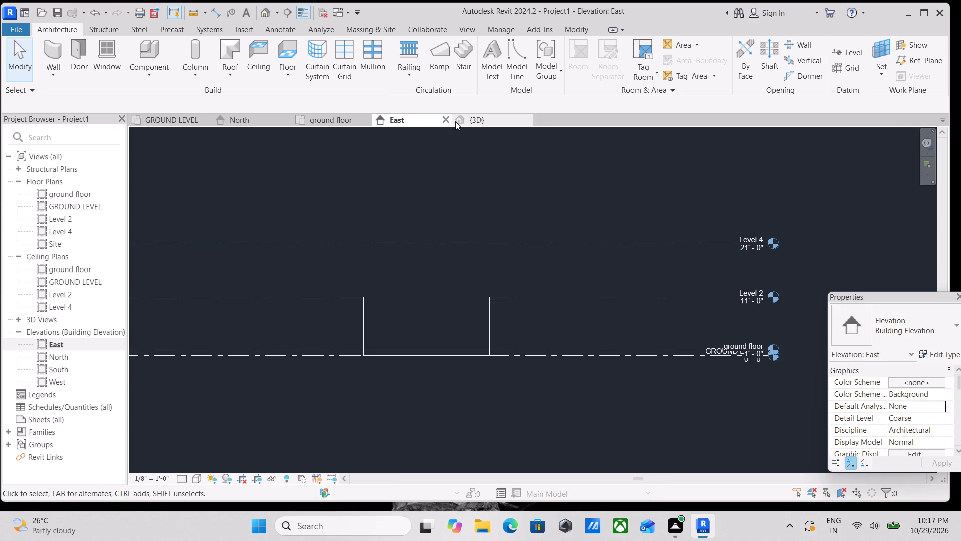
# In the ground floor plan, start the Door command and browse for a family to load in the inner SHUBHAM CITY folder under Documents.
pyautogui.click(321, 120)
pyautogui.scroll(4, 510, 407)
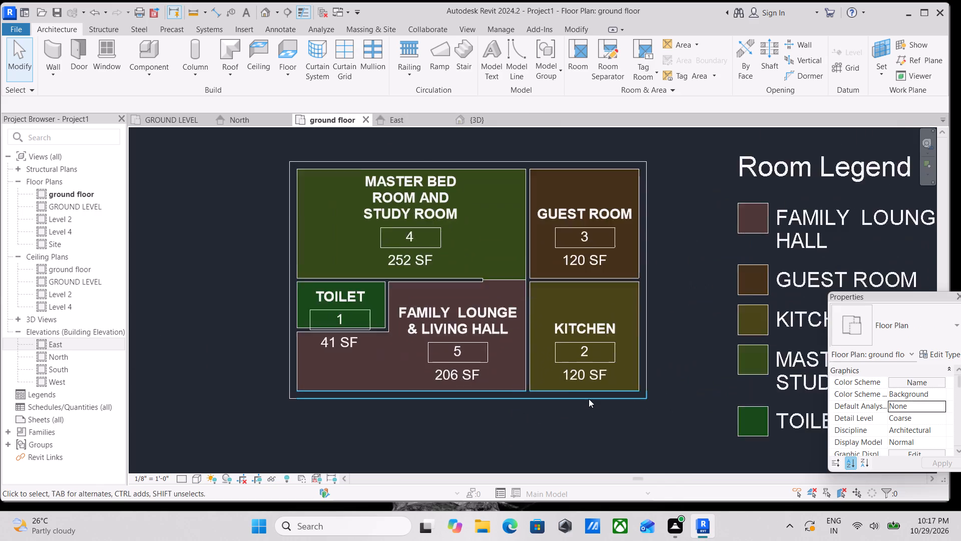
pyautogui.scroll(2, 589, 399)
pyautogui.moveTo(425, 463); pyautogui.dragTo(454, 475, button='middle')
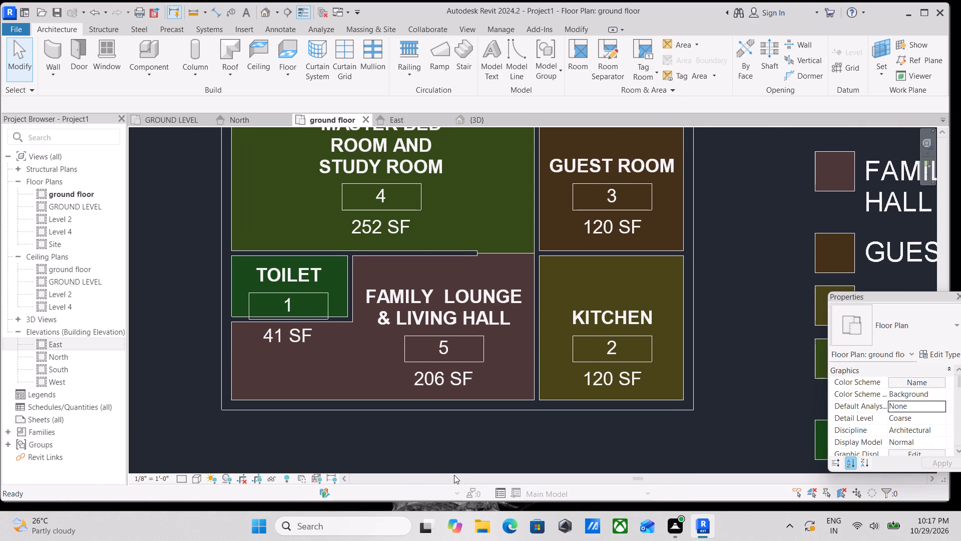
pyautogui.write('DR')
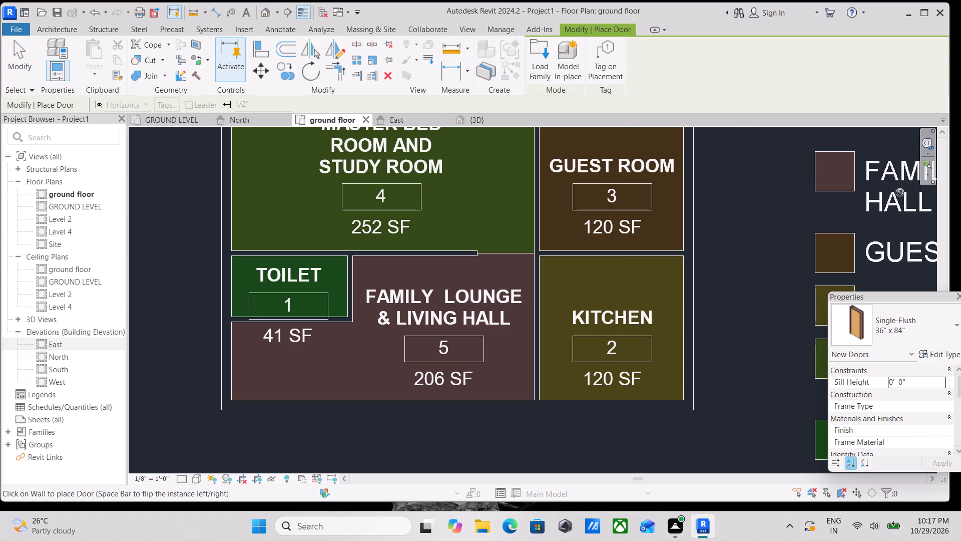
pyautogui.click(535, 56)
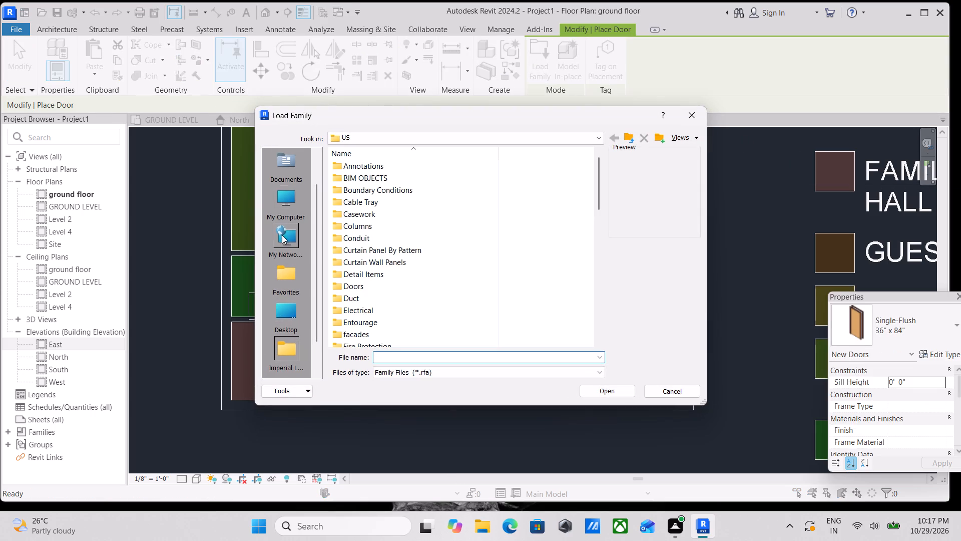
pyautogui.scroll(-1, 291, 327)
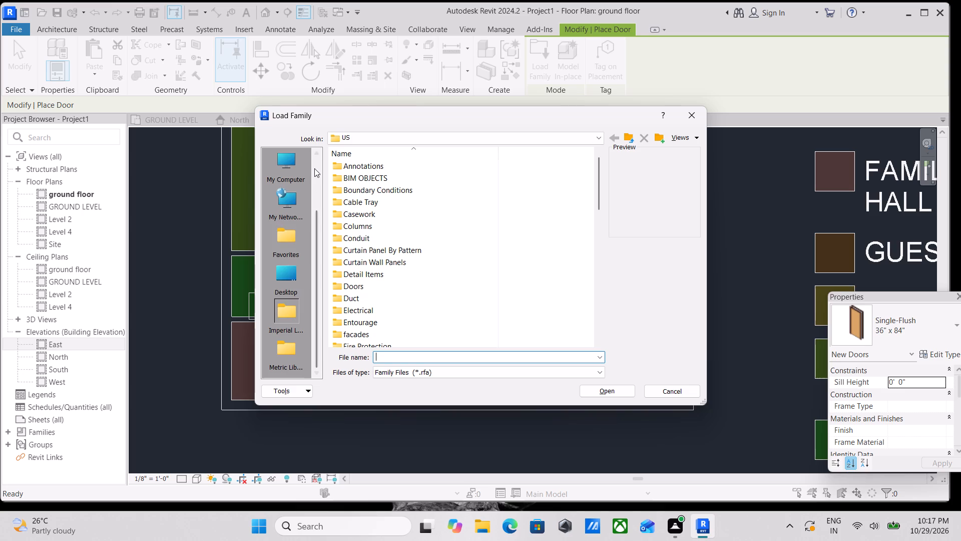
pyautogui.scroll(5, 314, 168)
pyautogui.doubleClick(282, 167)
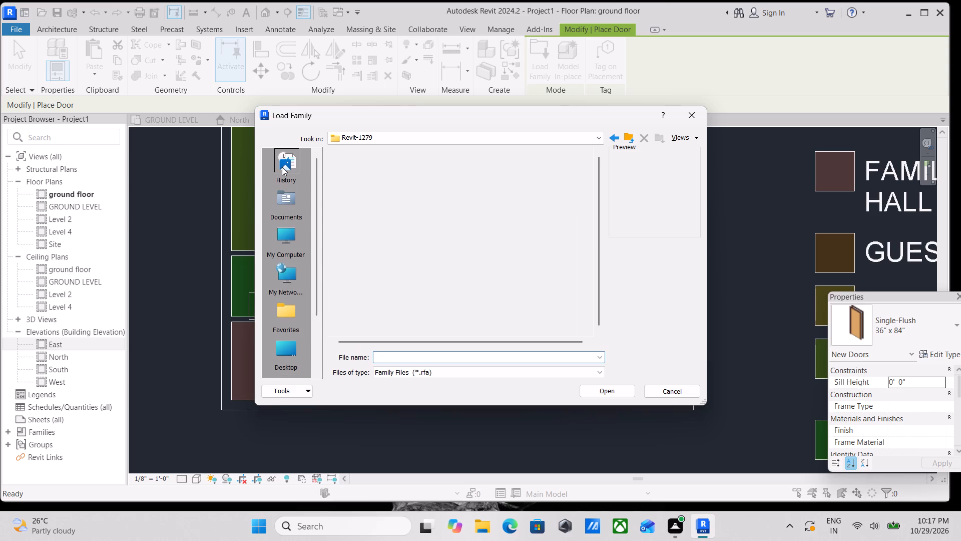
pyautogui.click(292, 201)
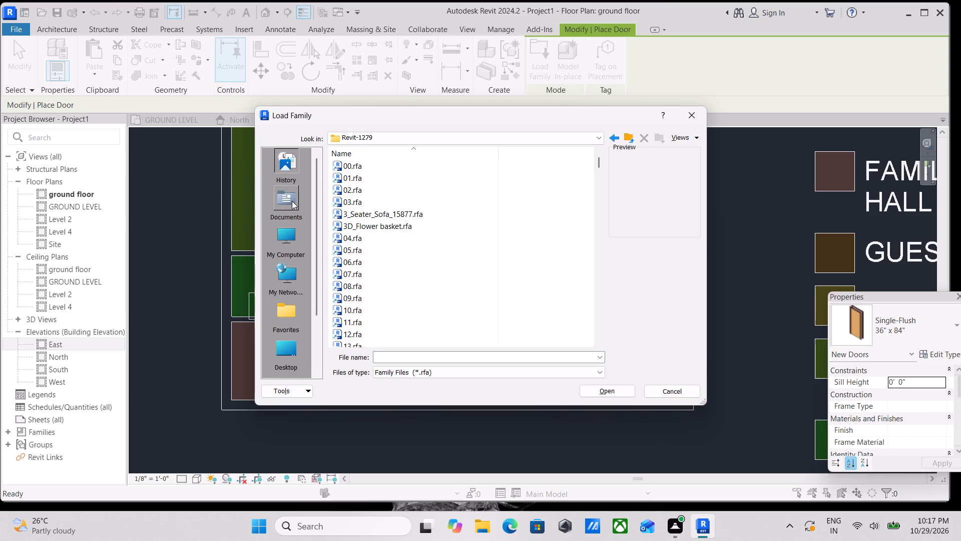
pyautogui.scroll(-2, 315, 210)
pyautogui.doubleClick(359, 296)
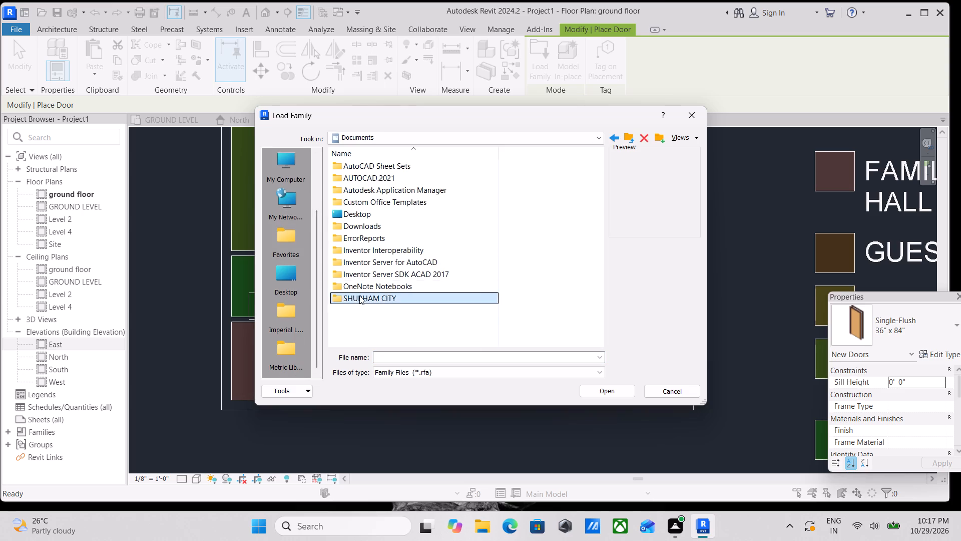
pyautogui.click(365, 159)
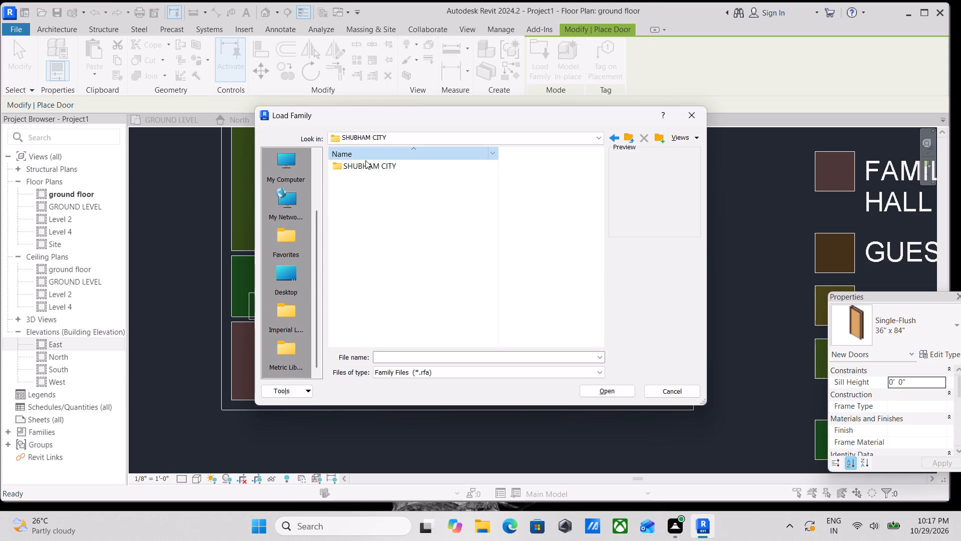
pyautogui.doubleClick(365, 163)
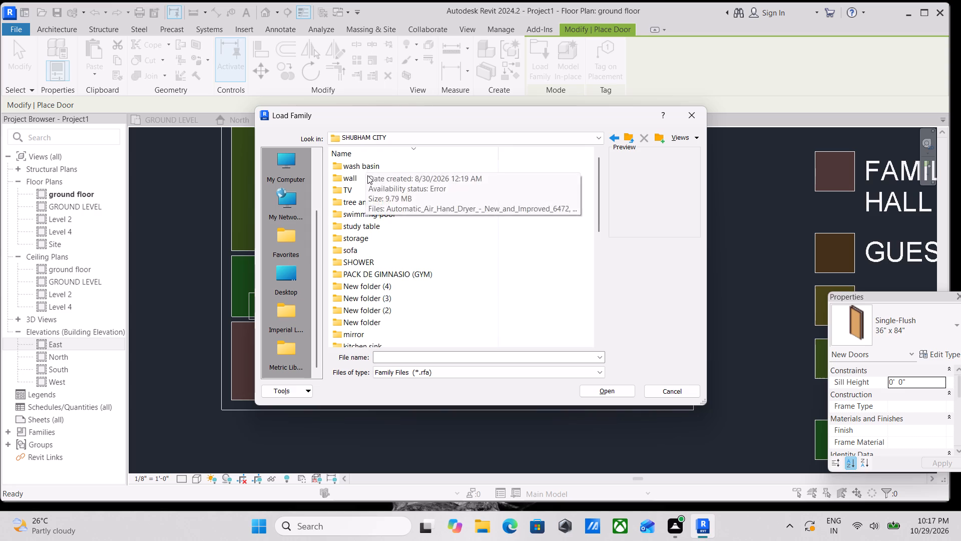
# Preview the Door_Arched_Single_French_Glass_Wood_Exterior family in the DOORS FAMILY folder.
pyautogui.scroll(-1, 360, 279)
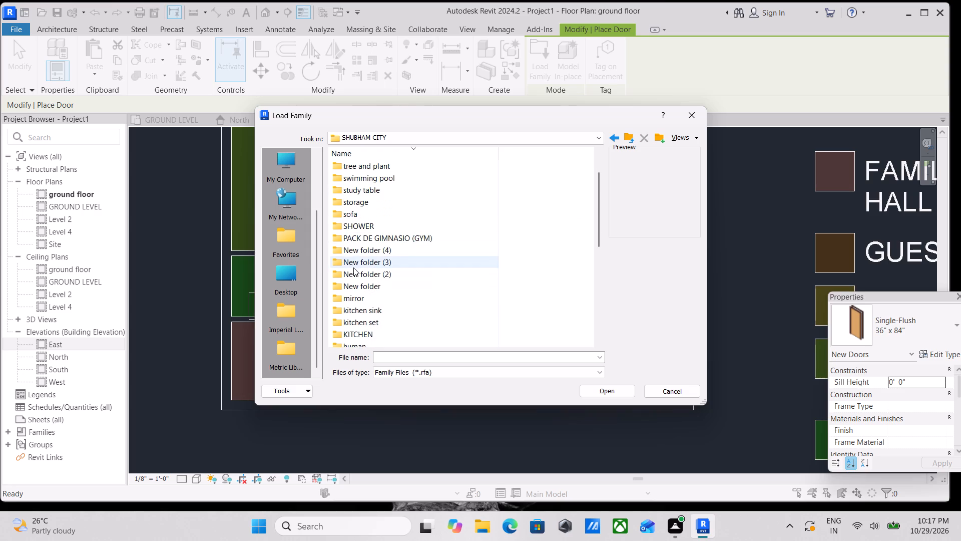
pyautogui.click(344, 214)
pyautogui.click(345, 199)
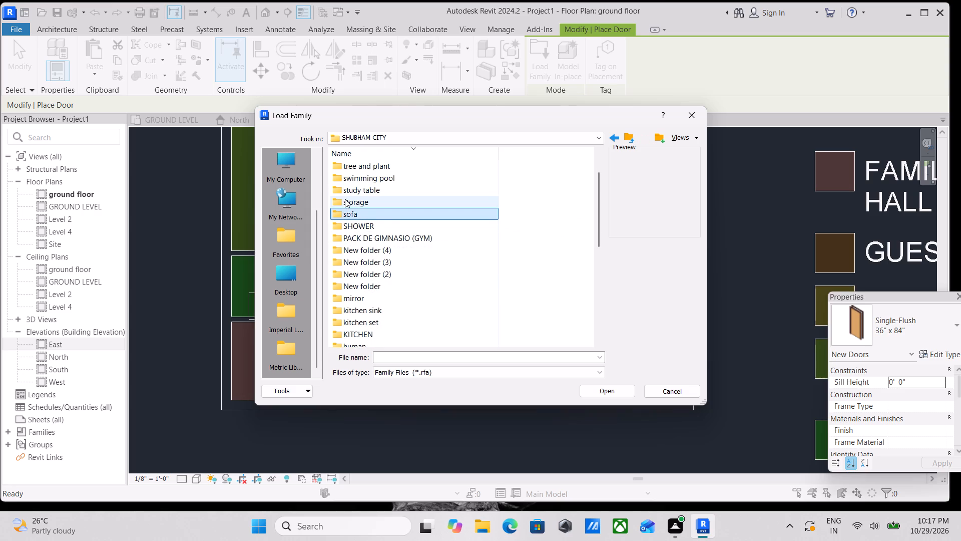
pyautogui.scroll(2, 345, 198)
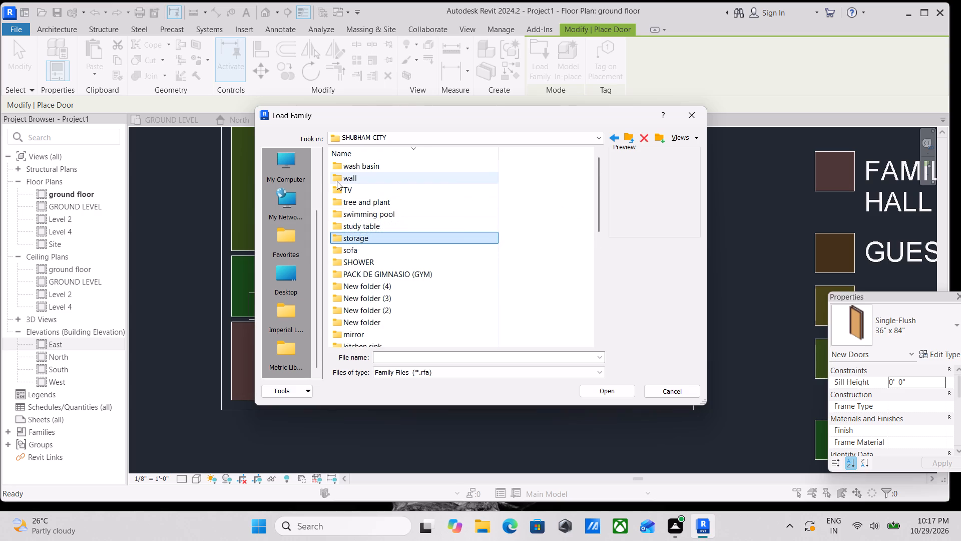
pyautogui.scroll(2, 337, 181)
pyautogui.scroll(-5, 350, 231)
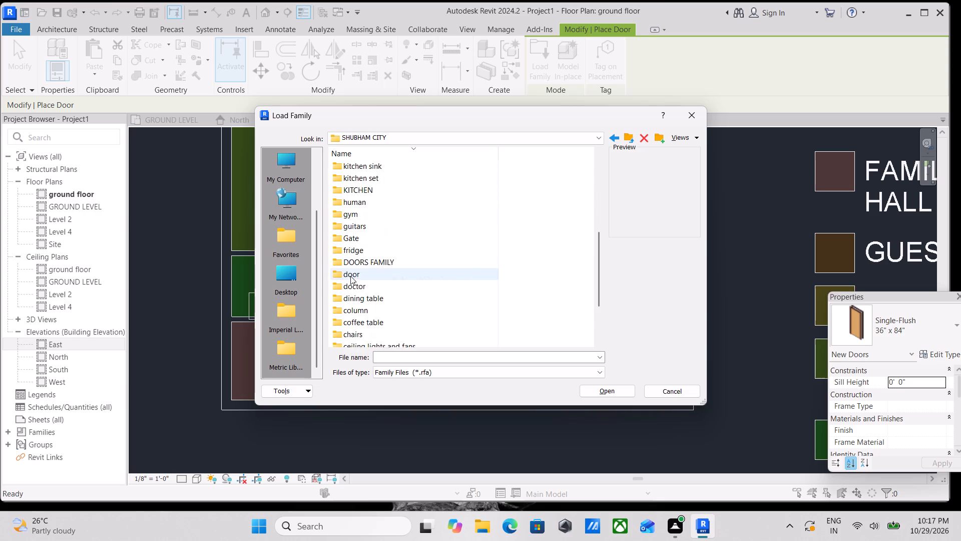
pyautogui.scroll(-1, 350, 276)
pyautogui.doubleClick(362, 227)
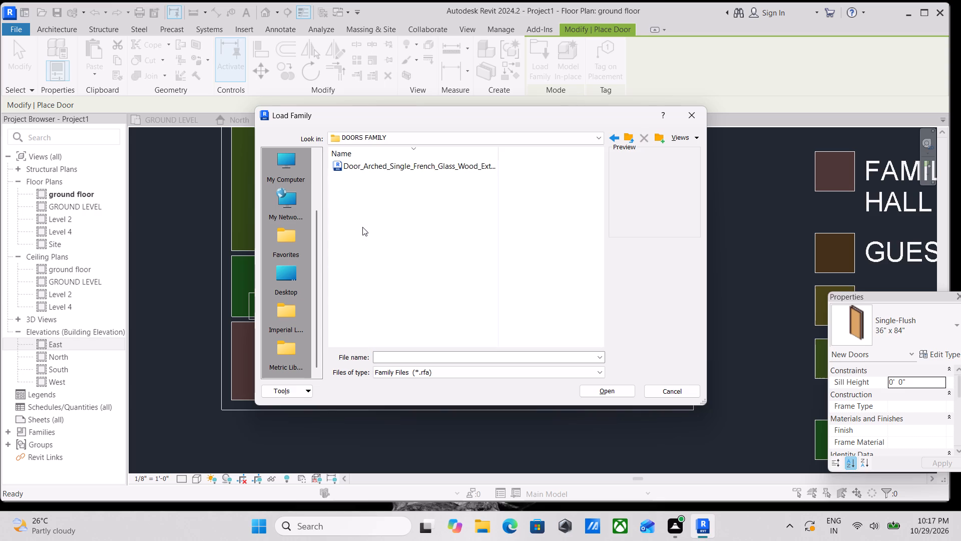
pyautogui.click(372, 165)
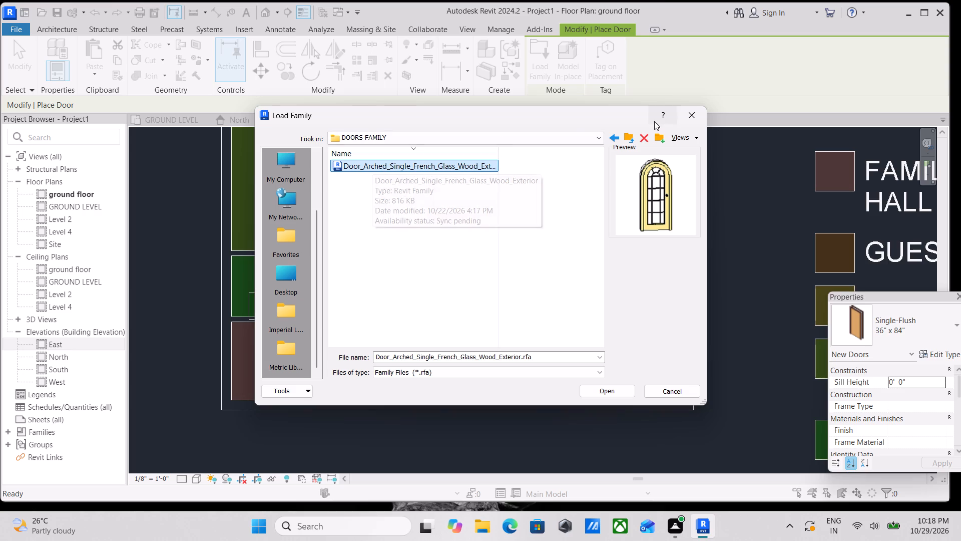
# Go back to the SHUBHAM CITY folder, look through its subfolders and open the door folder.
pyautogui.click(613, 137)
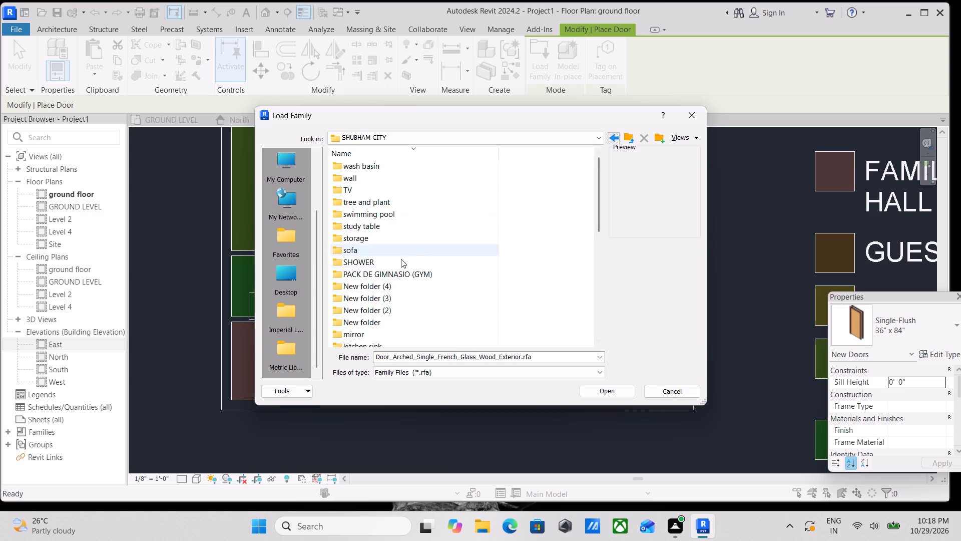
pyautogui.scroll(-3, 353, 312)
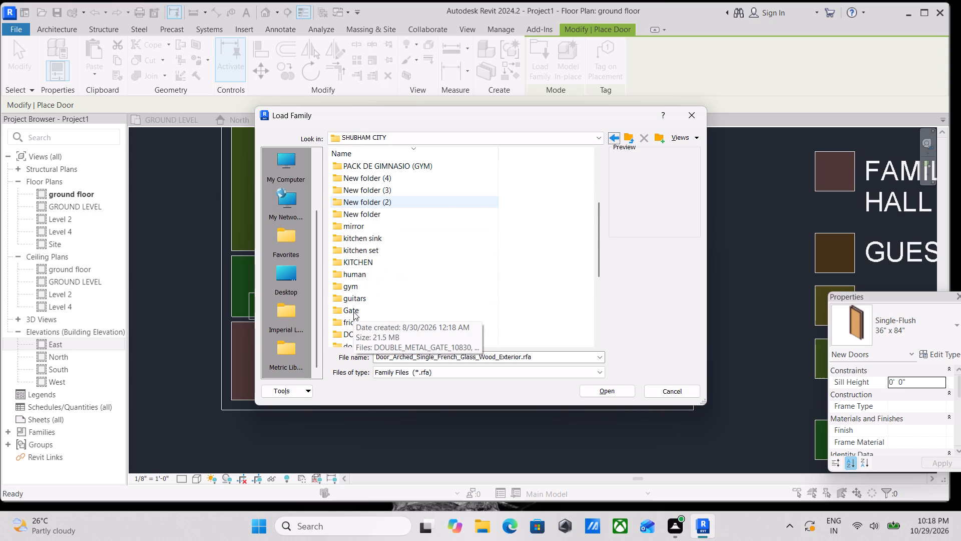
pyautogui.scroll(-5, 357, 310)
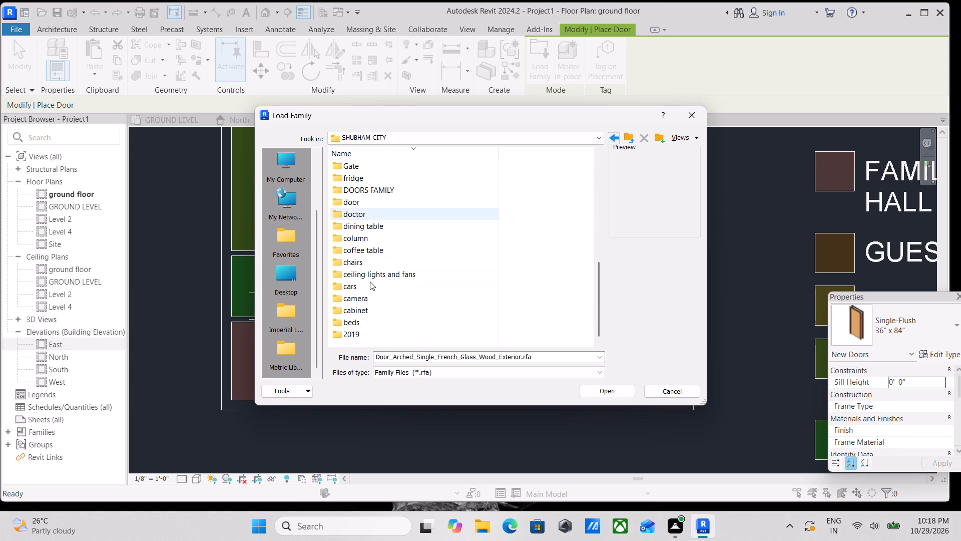
pyautogui.scroll(5, 370, 282)
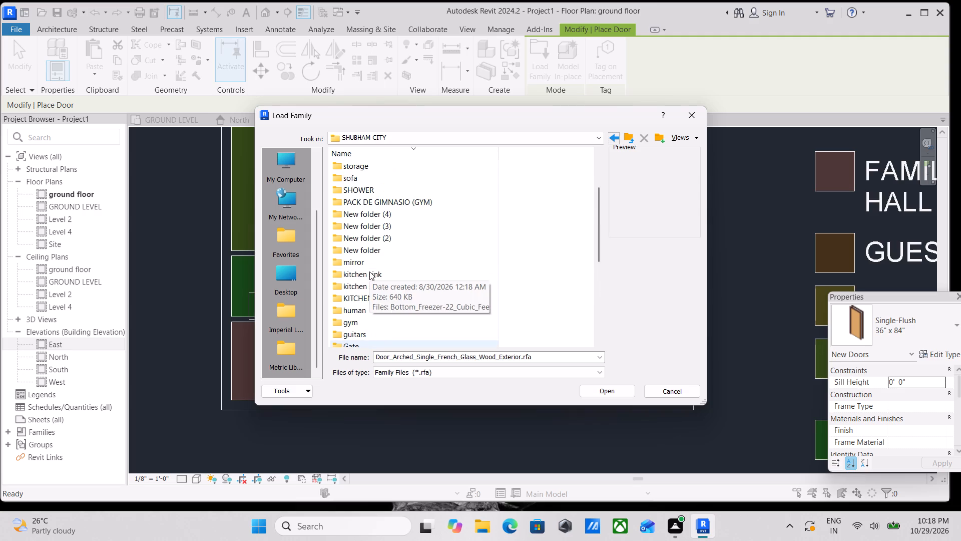
pyautogui.scroll(4, 369, 272)
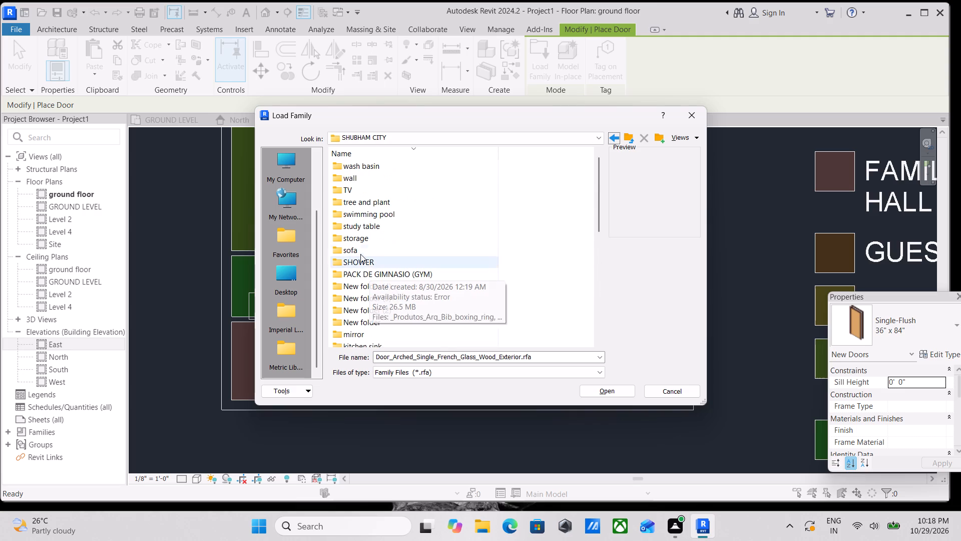
pyautogui.scroll(2, 343, 192)
pyautogui.scroll(-2, 356, 229)
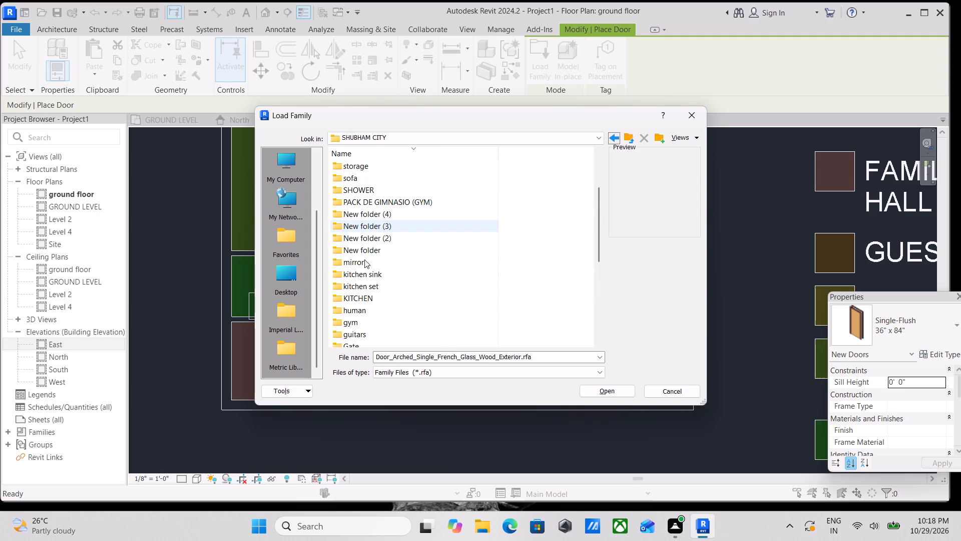
pyautogui.scroll(-5, 365, 262)
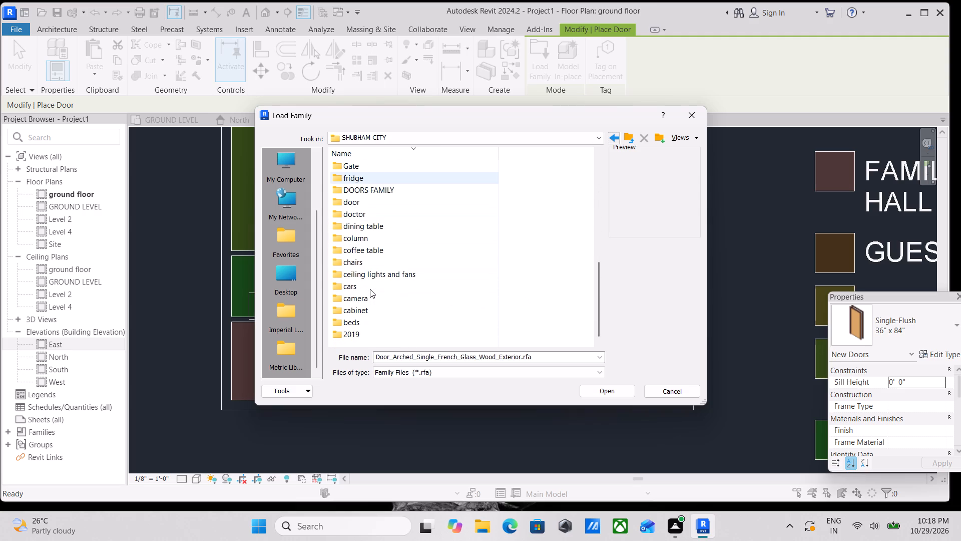
pyautogui.scroll(1, 361, 256)
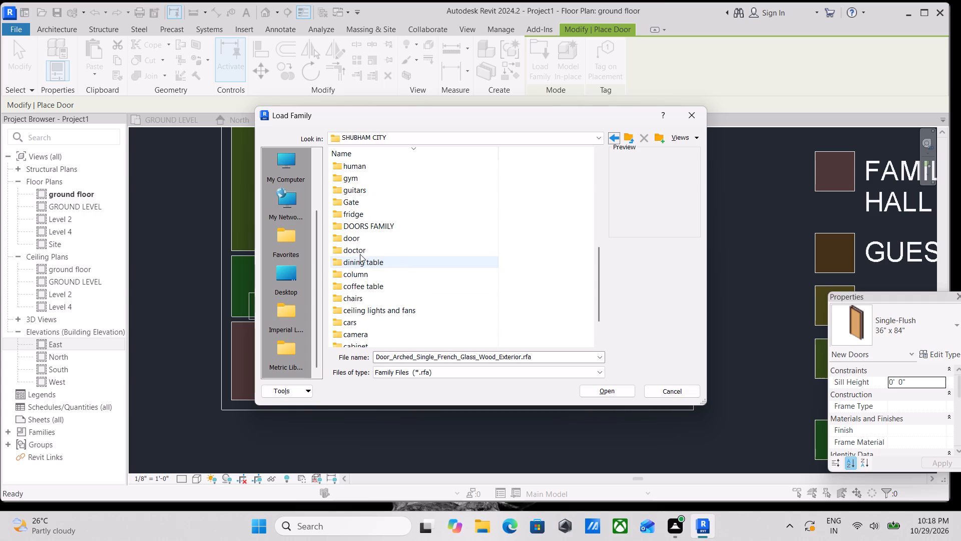
pyautogui.doubleClick(357, 241)
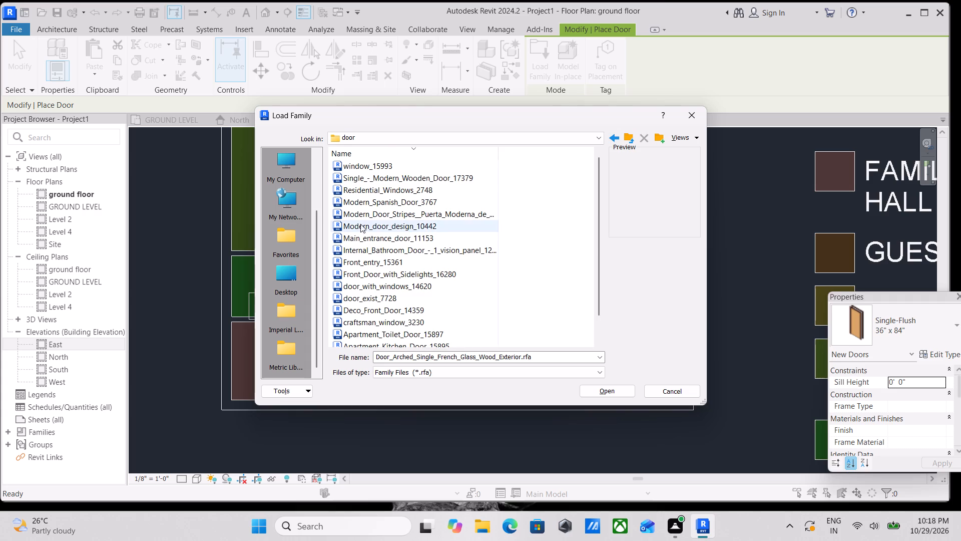
# Preview the families in the door folder, including the Spanish, front entry and modern designs, to compare candidates for the entrance door.
pyautogui.click(361, 220)
pyautogui.click(363, 199)
pyautogui.click(364, 210)
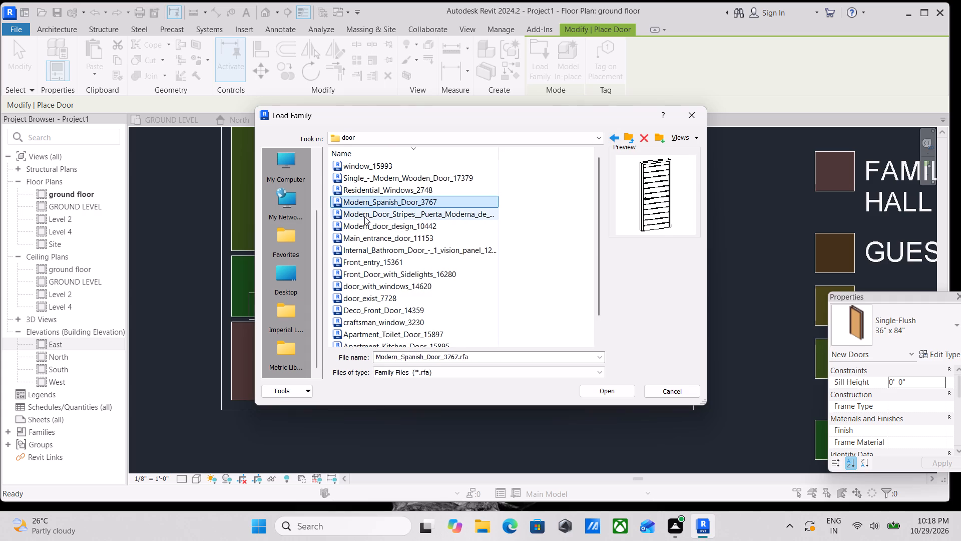
pyautogui.click(364, 216)
pyautogui.click(366, 202)
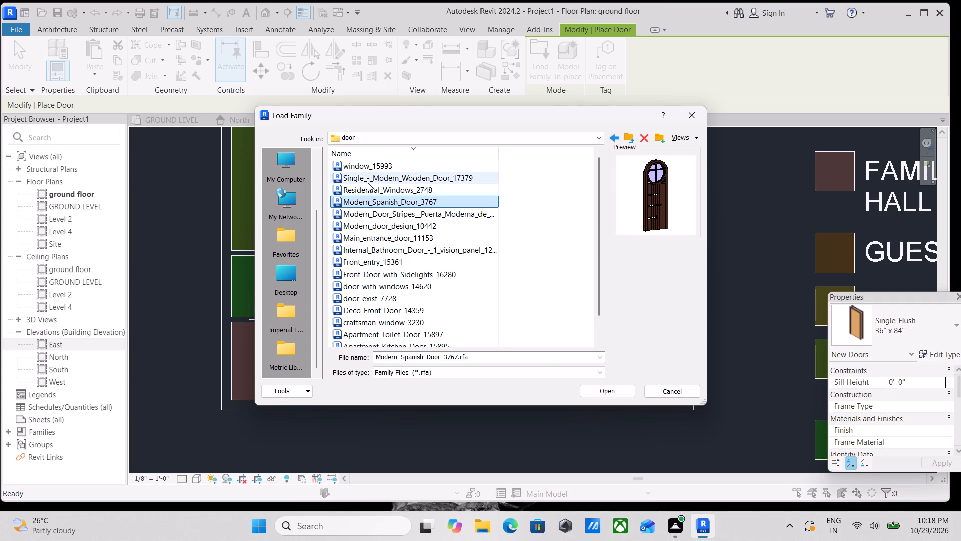
pyautogui.click(368, 182)
pyautogui.click(366, 190)
pyautogui.click(365, 195)
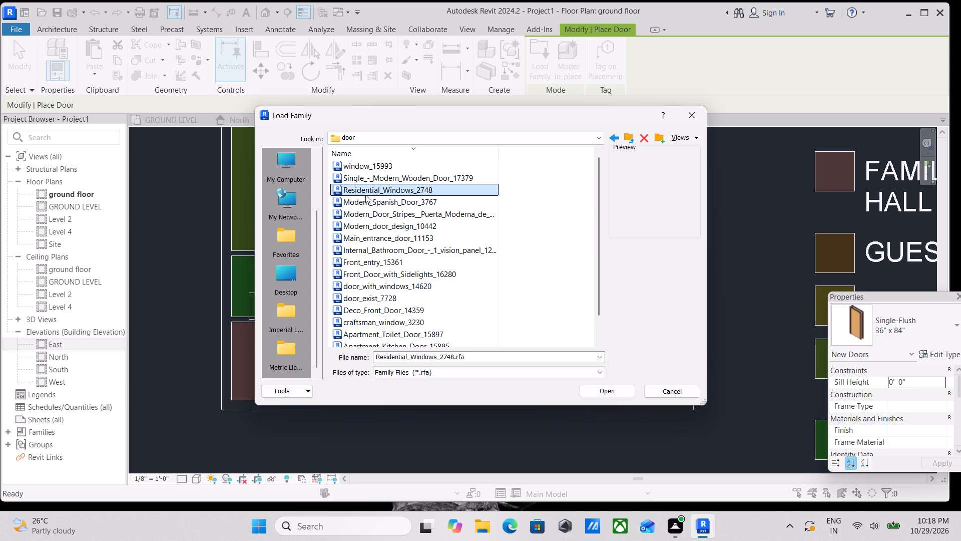
pyautogui.click(366, 204)
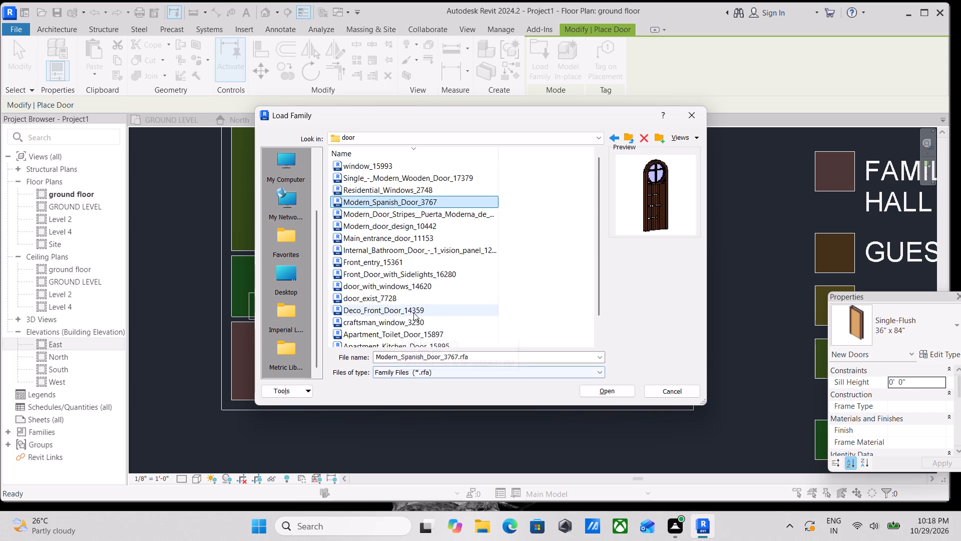
pyautogui.click(375, 292)
pyautogui.click(370, 281)
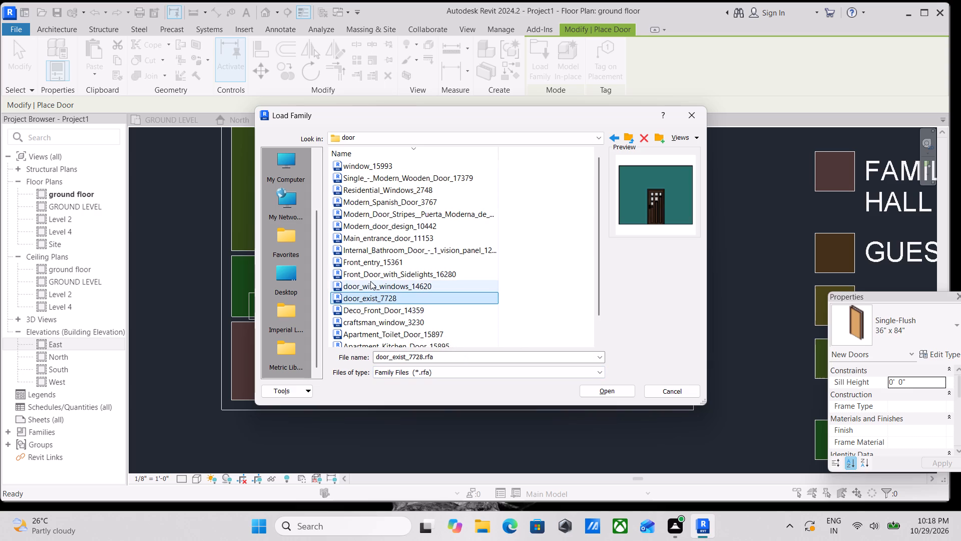
pyautogui.click(370, 275)
pyautogui.click(370, 263)
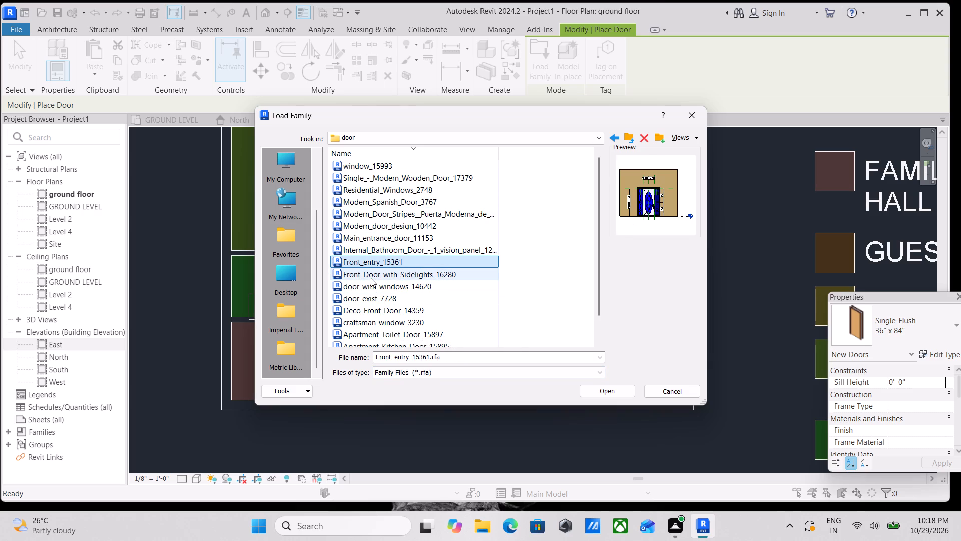
pyautogui.click(371, 278)
pyautogui.click(374, 248)
pyautogui.click(383, 222)
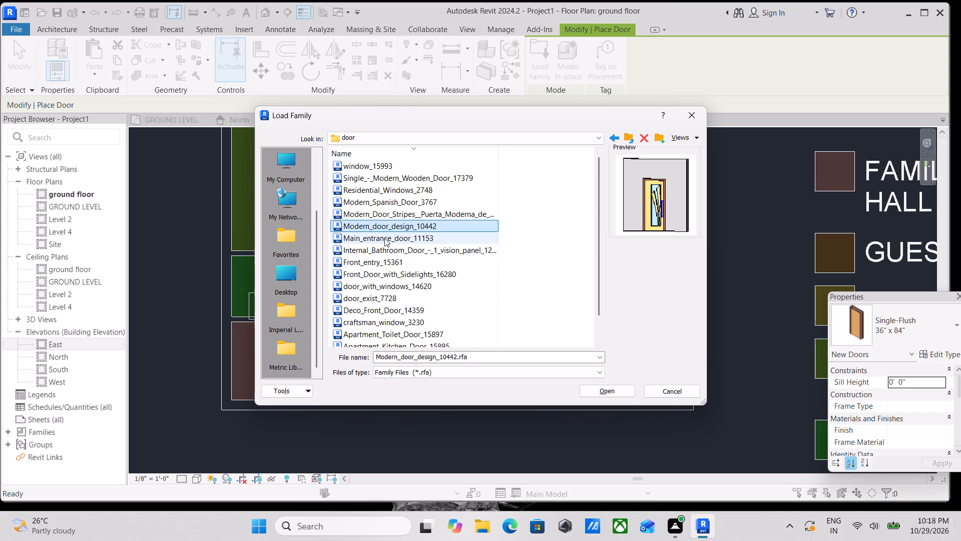
pyautogui.click(384, 238)
pyautogui.click(369, 229)
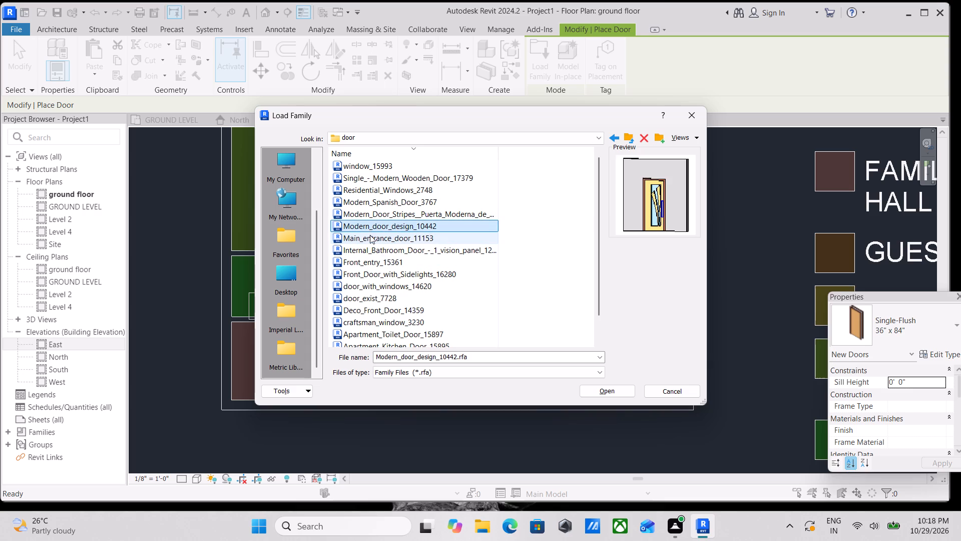
# Load the Main_entrance_door_11153 family into the project.
pyautogui.click(370, 238)
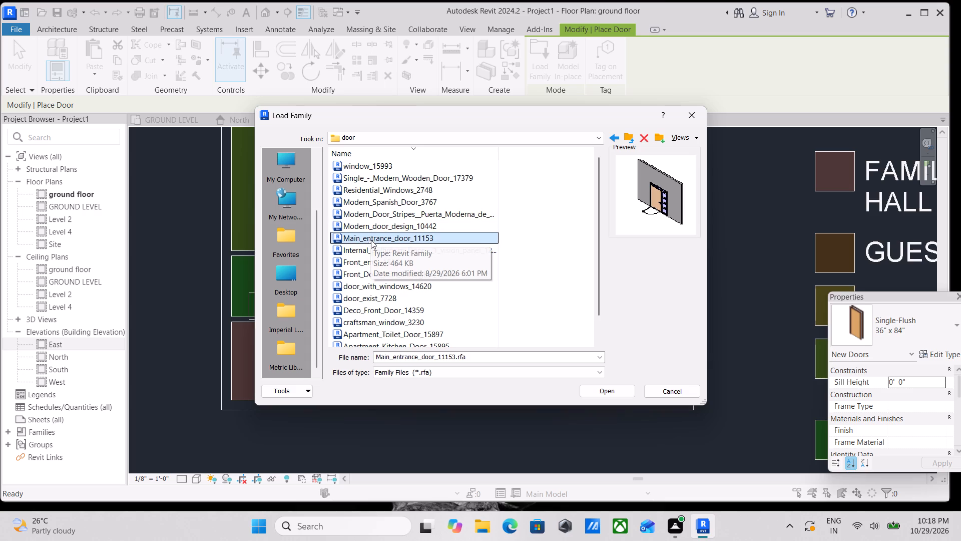
pyautogui.click(363, 251)
pyautogui.click(364, 236)
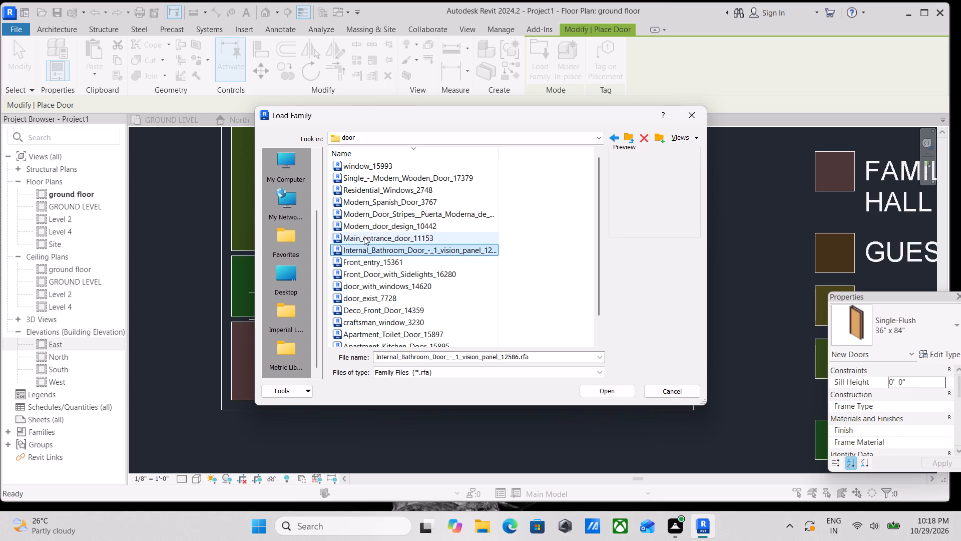
pyautogui.click(610, 390)
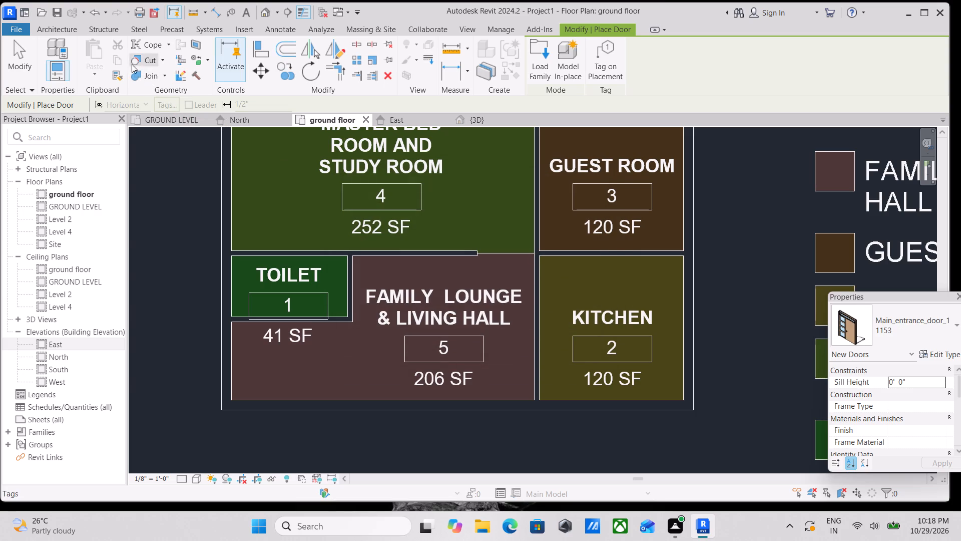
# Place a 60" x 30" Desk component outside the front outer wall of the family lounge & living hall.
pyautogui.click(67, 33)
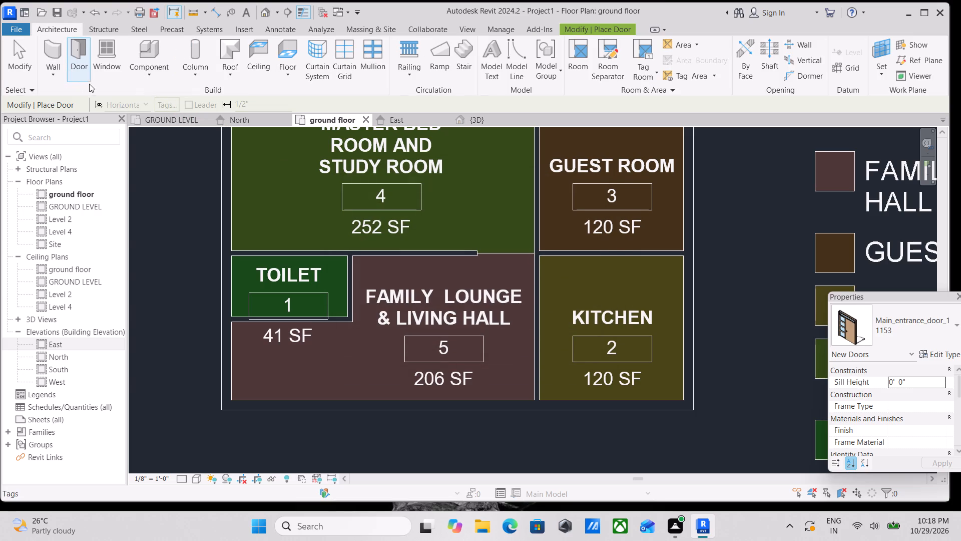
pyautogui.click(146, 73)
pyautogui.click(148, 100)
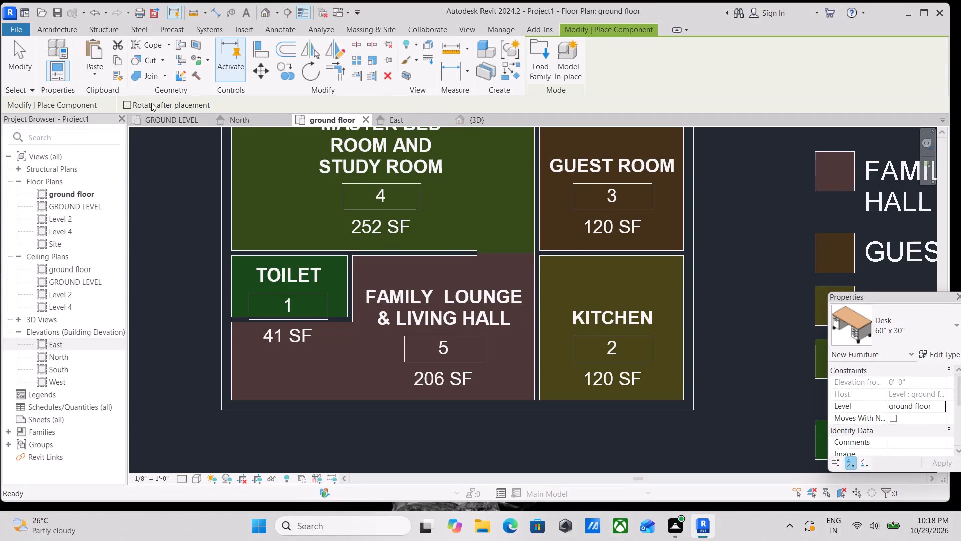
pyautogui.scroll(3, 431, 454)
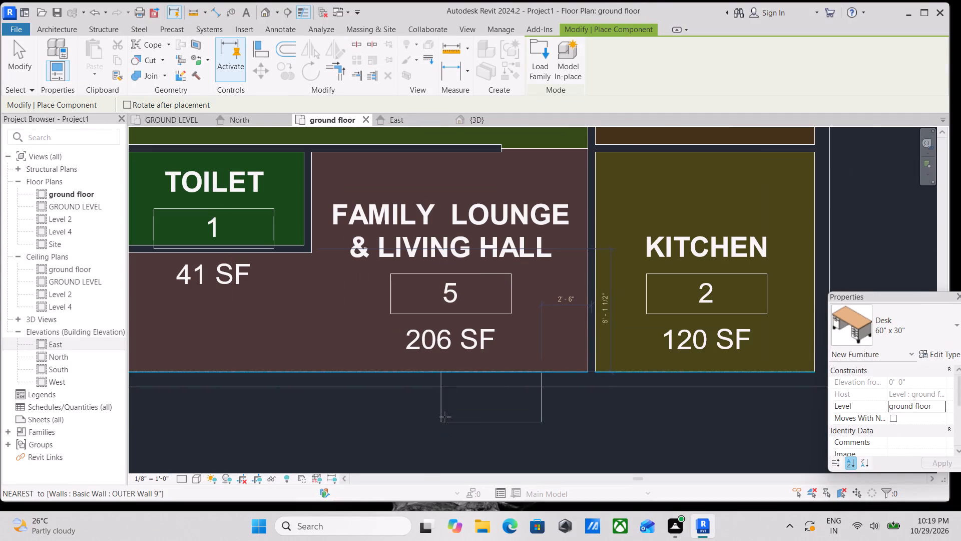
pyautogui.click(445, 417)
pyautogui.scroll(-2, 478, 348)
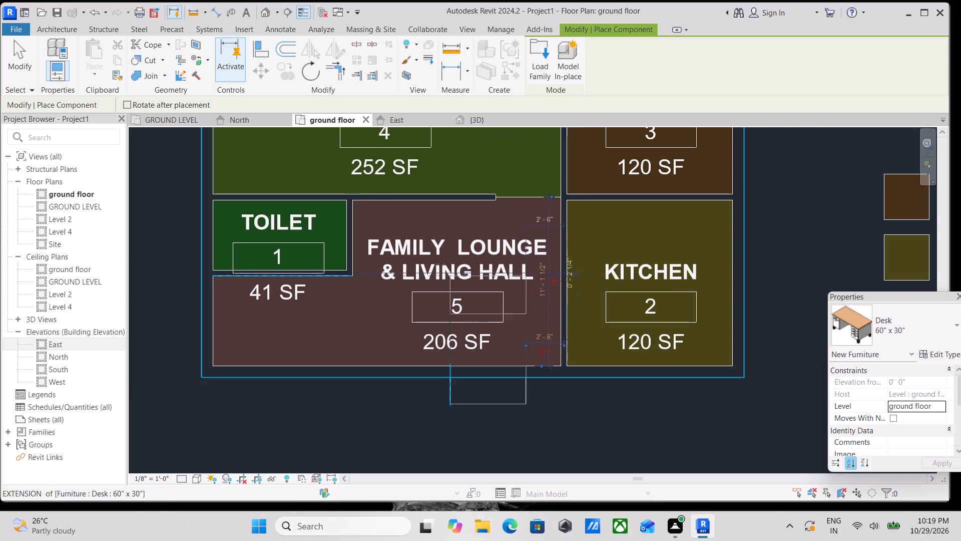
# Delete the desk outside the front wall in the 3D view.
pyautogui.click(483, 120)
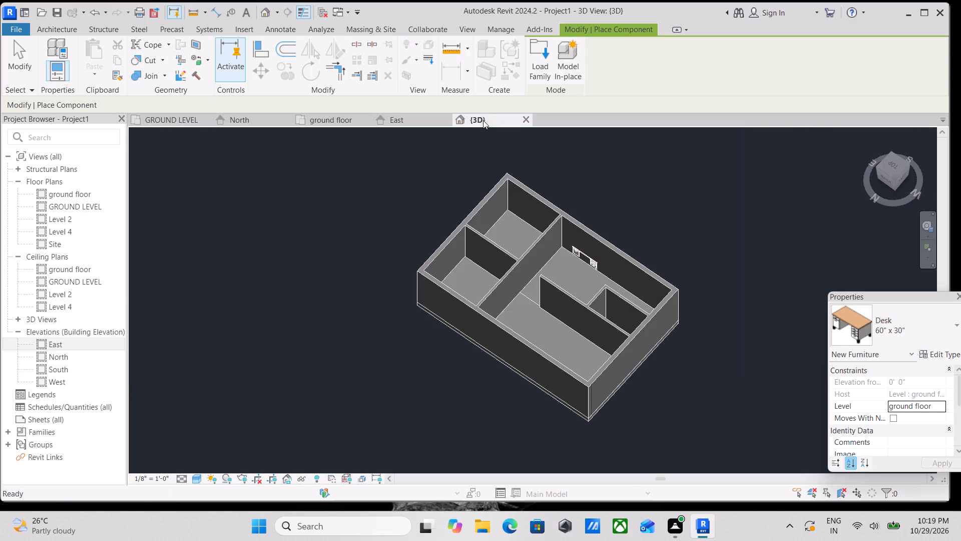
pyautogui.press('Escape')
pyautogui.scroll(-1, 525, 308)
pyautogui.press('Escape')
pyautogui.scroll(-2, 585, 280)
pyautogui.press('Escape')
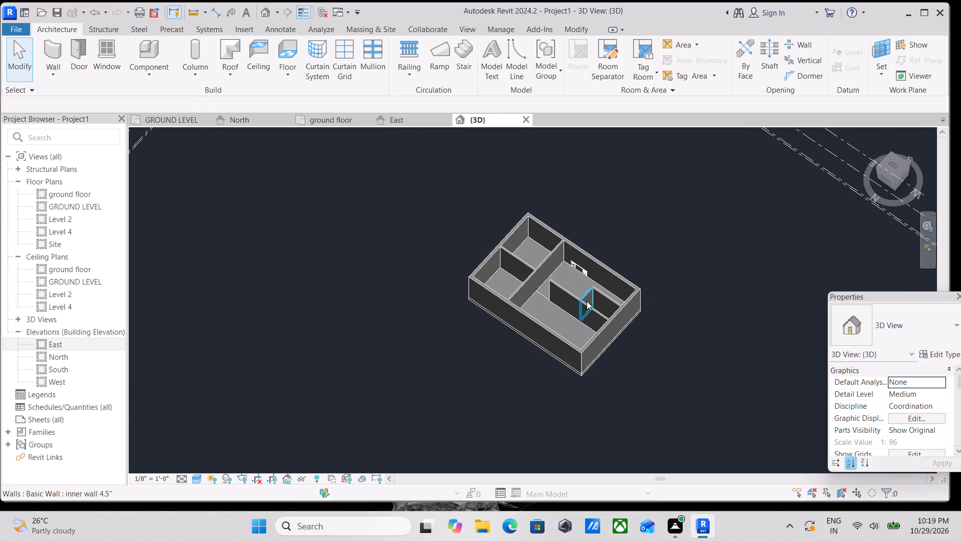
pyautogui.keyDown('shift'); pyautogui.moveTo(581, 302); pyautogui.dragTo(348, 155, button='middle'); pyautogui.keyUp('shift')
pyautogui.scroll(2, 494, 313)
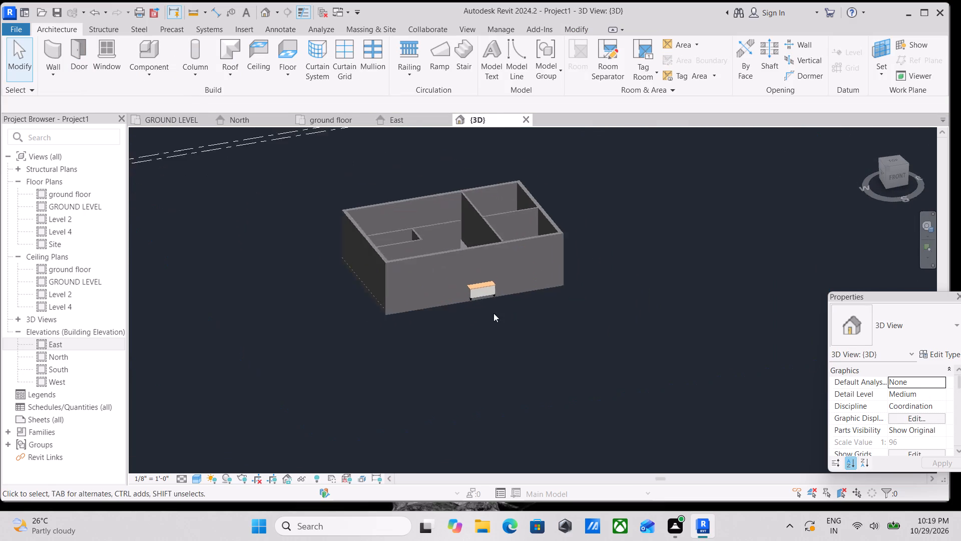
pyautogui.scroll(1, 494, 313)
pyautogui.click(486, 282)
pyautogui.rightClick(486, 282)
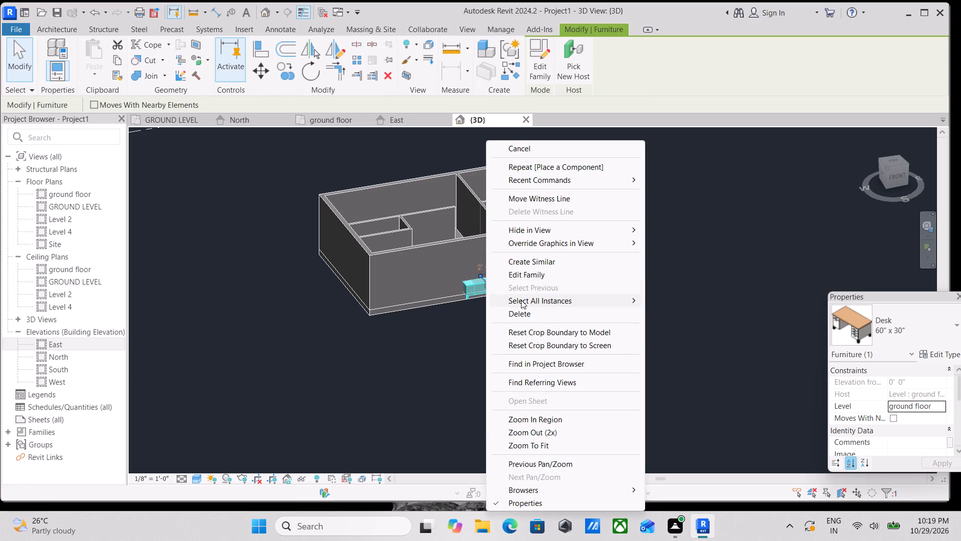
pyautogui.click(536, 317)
# In the ground floor plan, place Main_entrance_door_11153 in the lounge's front outer wall, about 5'-0" from the kitchen wall, and view it in 3D.
pyautogui.scroll(1, 436, 237)
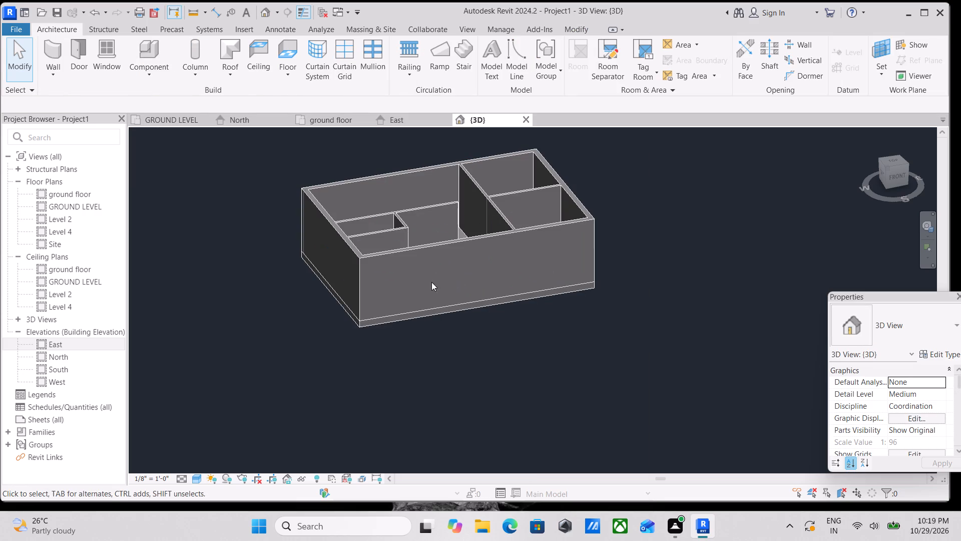
pyautogui.moveTo(431, 282); pyautogui.dragTo(438, 279, button='middle')
pyautogui.click(346, 118)
pyautogui.moveTo(403, 280); pyautogui.dragTo(389, 270, button='middle')
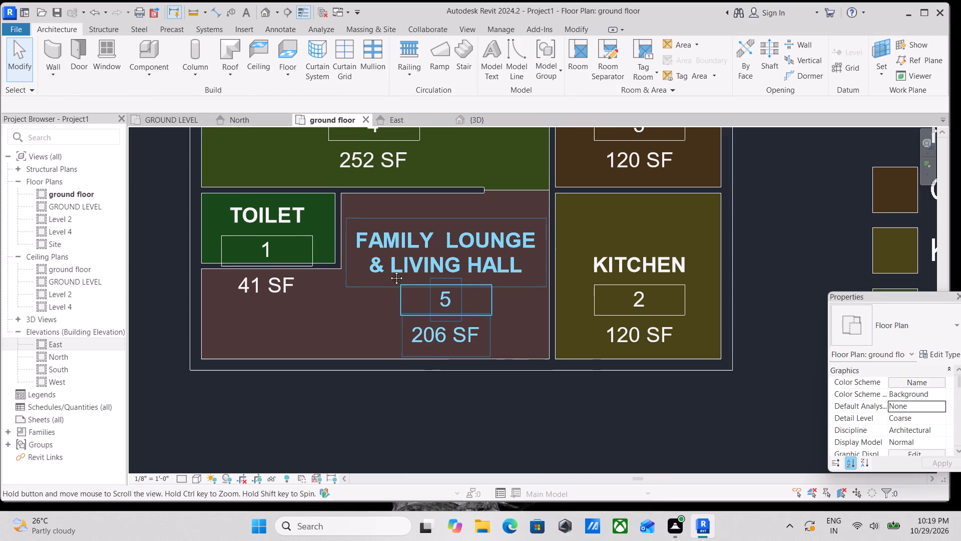
pyautogui.moveTo(389, 270); pyautogui.dragTo(355, 258, button='middle')
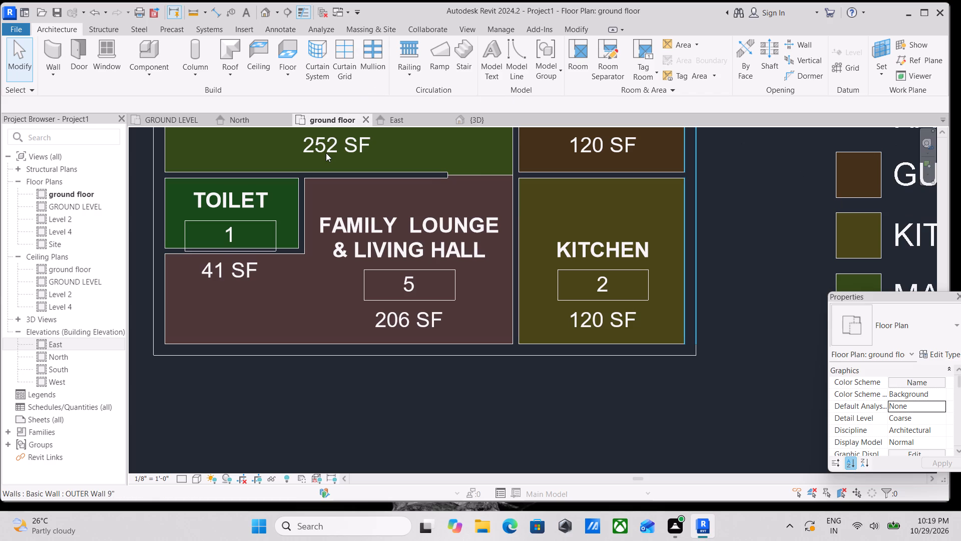
pyautogui.write('DR')
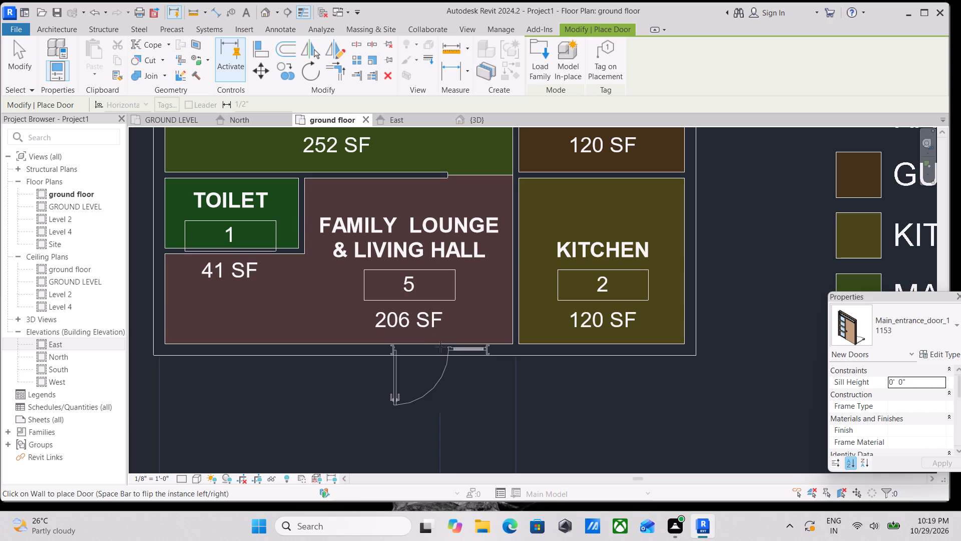
pyautogui.click(440, 347)
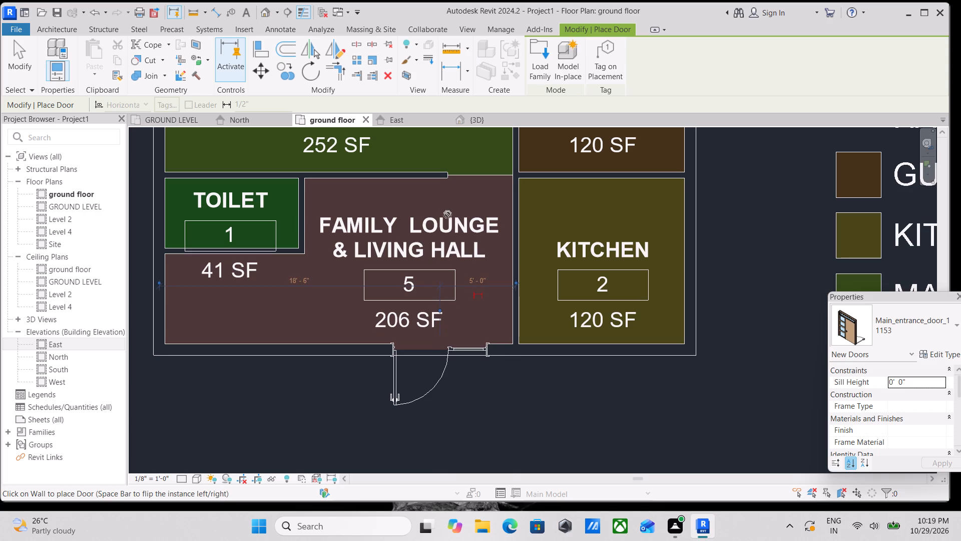
pyautogui.press('Escape')
pyautogui.click(477, 119)
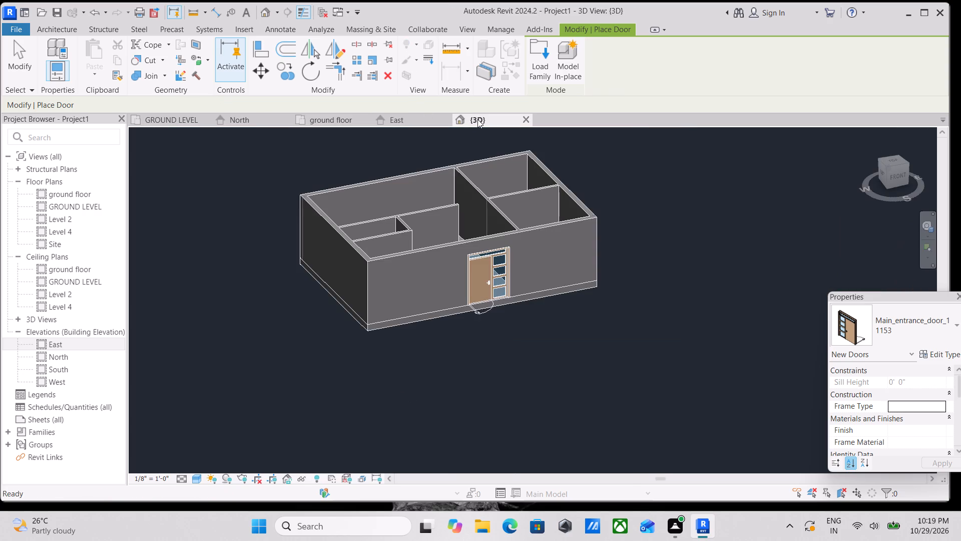
pyautogui.scroll(-1, 482, 157)
pyautogui.scroll(1, 504, 235)
pyautogui.scroll(3, 527, 170)
pyautogui.press('Escape')
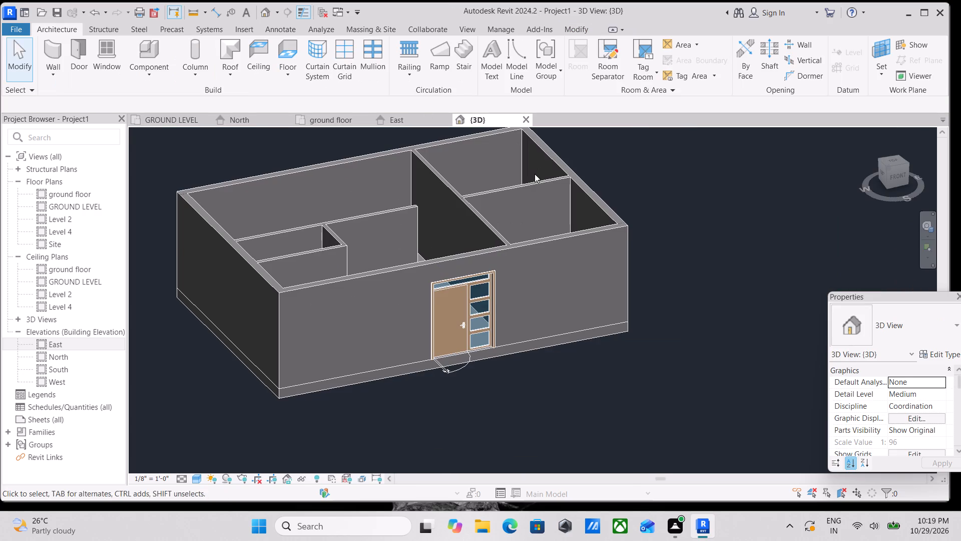
# Flip Main_entrance_door_11153 in the front outer wall so its glazed side panel switches sides and its leaf swings into the lounge.
pyautogui.press('Escape')
pyautogui.press('Escape')
pyautogui.click(476, 303)
pyautogui.press('space')
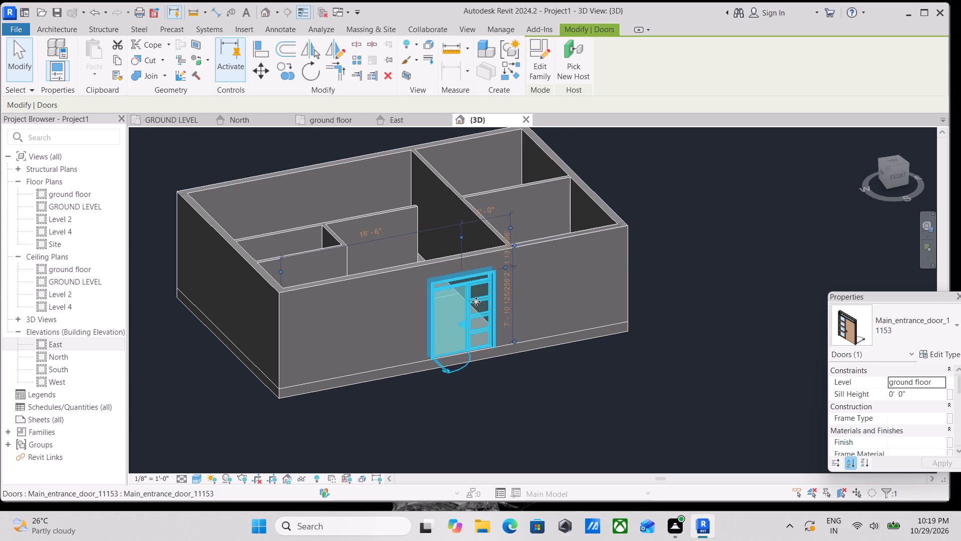
pyautogui.scroll(2, 500, 307)
pyautogui.press('Escape')
pyautogui.scroll(4, 522, 364)
pyautogui.scroll(2, 435, 390)
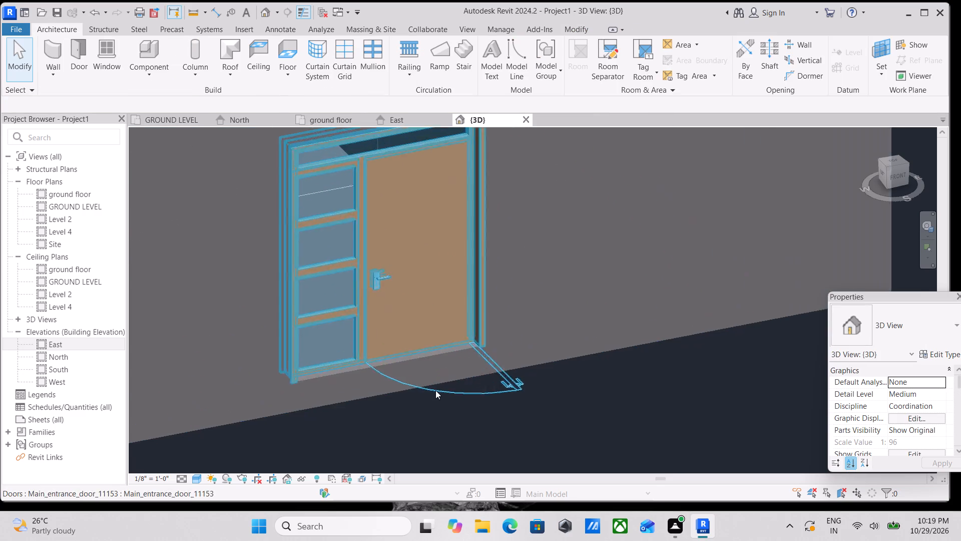
pyautogui.scroll(3, 435, 390)
pyautogui.scroll(-2, 400, 310)
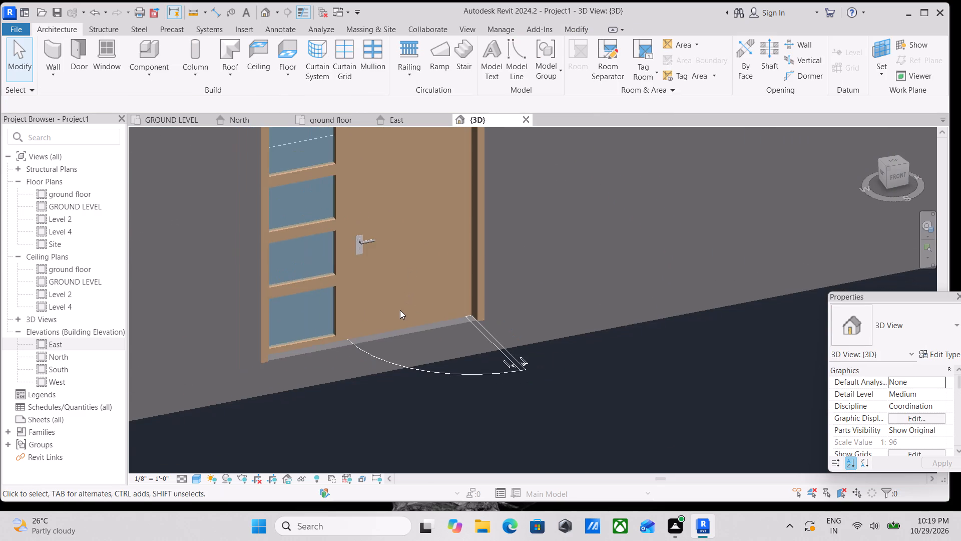
pyautogui.press('space')
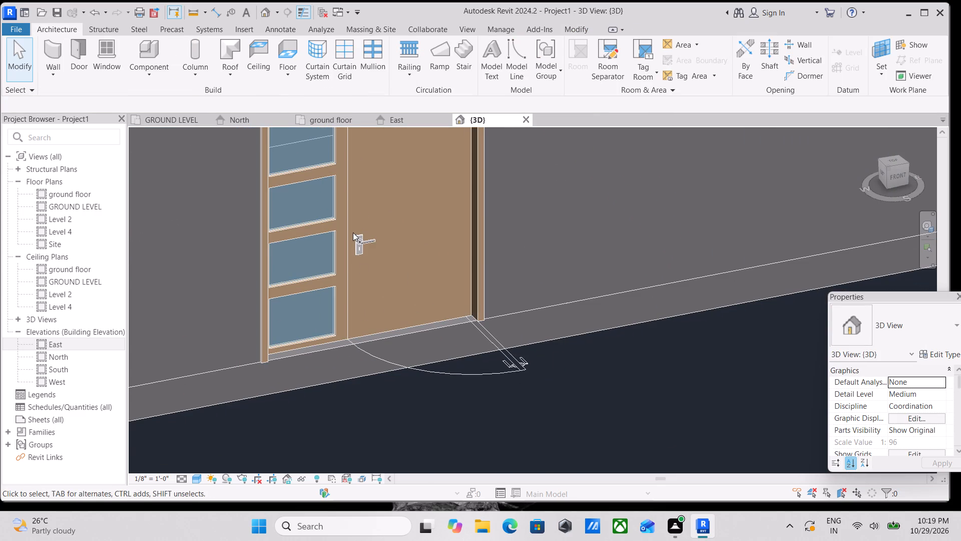
pyautogui.click(353, 232)
pyautogui.press('space')
pyautogui.scroll(-2, 363, 236)
pyautogui.press('Escape')
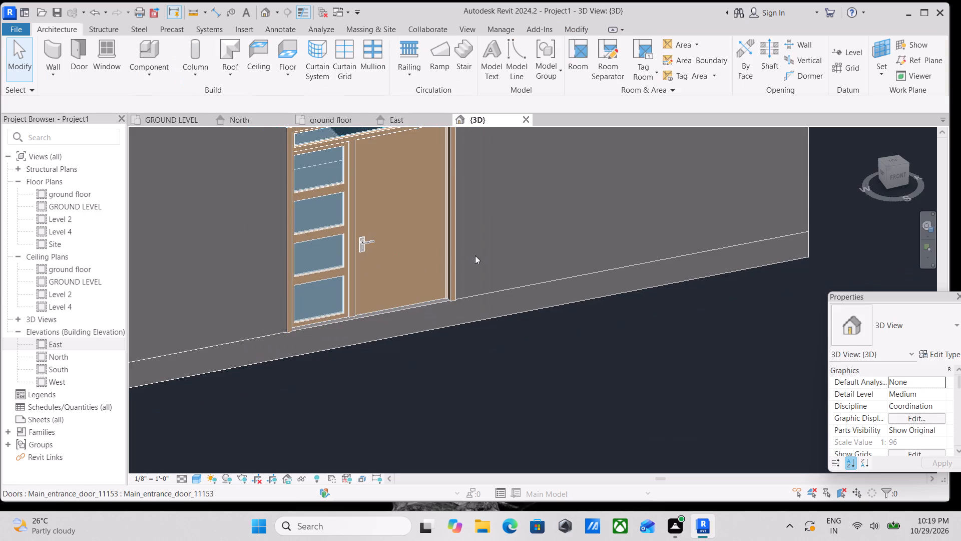
# Examine the flipped main entrance door and its swing from inside and outside the building in 3D.
pyautogui.scroll(-3, 492, 256)
pyautogui.moveTo(477, 257); pyautogui.dragTo(478, 270, button='middle')
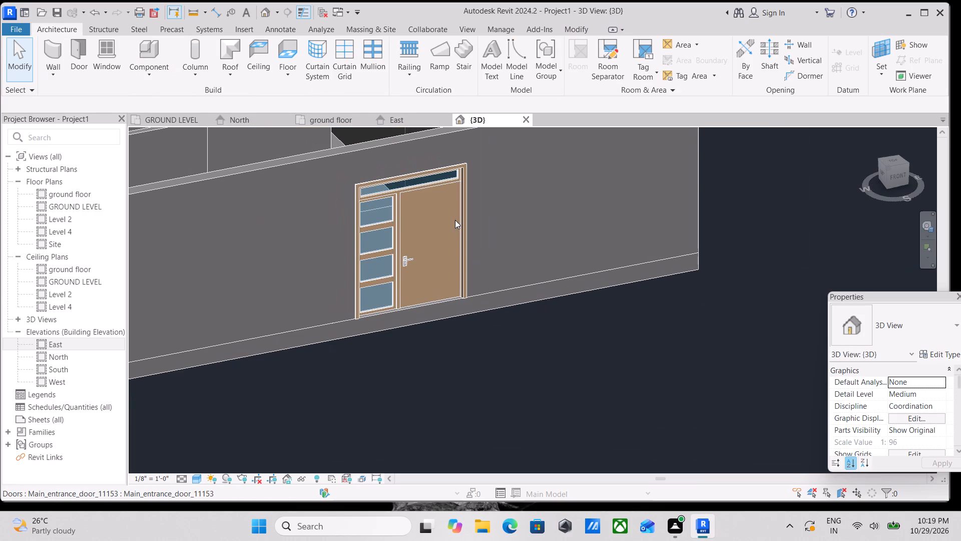
pyautogui.scroll(-1, 437, 226)
pyautogui.keyDown('shift'); pyautogui.moveTo(434, 222); pyautogui.dragTo(603, 336, button='middle'); pyautogui.keyUp('shift')
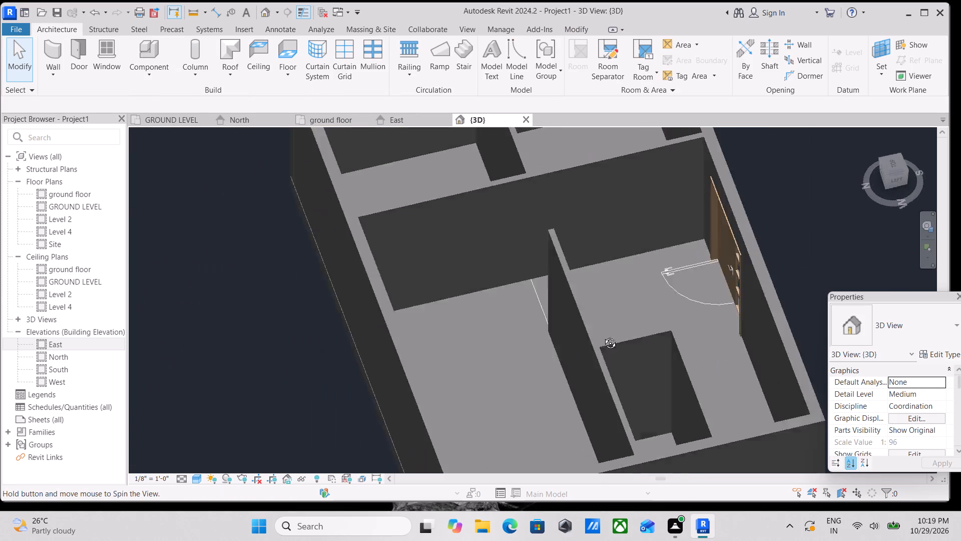
pyautogui.keyDown('shift'); pyautogui.moveTo(603, 336); pyautogui.dragTo(406, 325, button='middle'); pyautogui.keyUp('shift')
pyautogui.scroll(3, 397, 272)
pyautogui.keyDown('shift'); pyautogui.moveTo(401, 283); pyautogui.dragTo(664, 248, button='middle'); pyautogui.keyUp('shift')
pyautogui.moveTo(636, 243); pyautogui.dragTo(302, 289, button='middle')
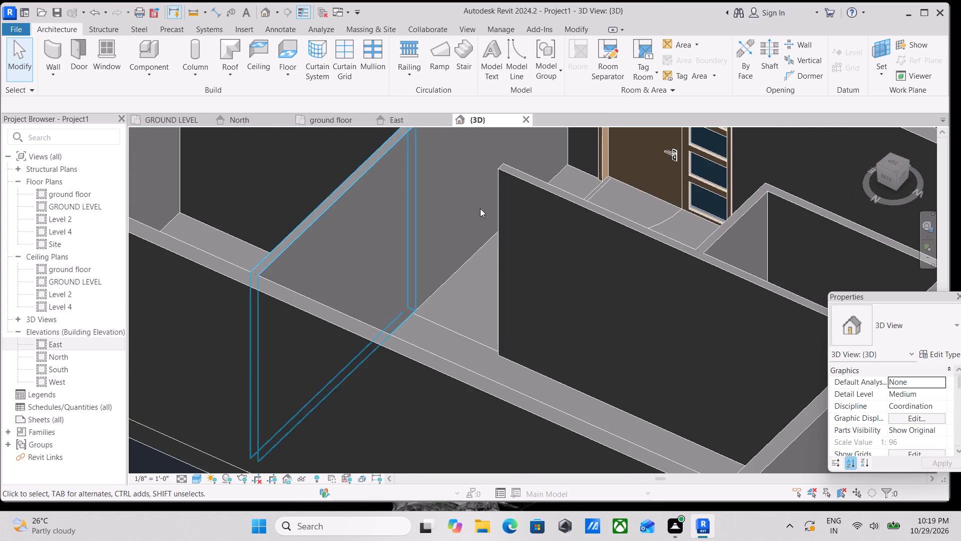
pyautogui.moveTo(480, 208); pyautogui.dragTo(383, 323, button='middle')
pyautogui.keyDown('shift'); pyautogui.moveTo(511, 265); pyautogui.dragTo(251, 314, button='middle'); pyautogui.keyUp('shift')
pyautogui.scroll(-2, 252, 302)
pyautogui.moveTo(277, 291); pyautogui.dragTo(435, 202, button='middle')
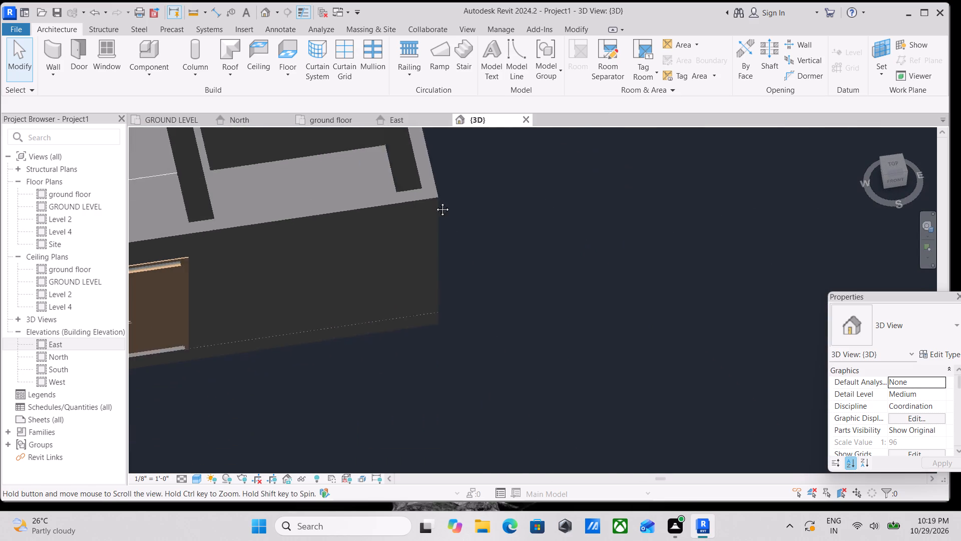
pyautogui.moveTo(435, 202); pyautogui.dragTo(479, 192, button='middle')
pyautogui.scroll(-1, 356, 243)
pyautogui.moveTo(356, 243); pyautogui.dragTo(475, 213, button='middle')
pyautogui.moveTo(437, 225); pyautogui.dragTo(513, 231, button='middle')
pyautogui.scroll(-1, 498, 231)
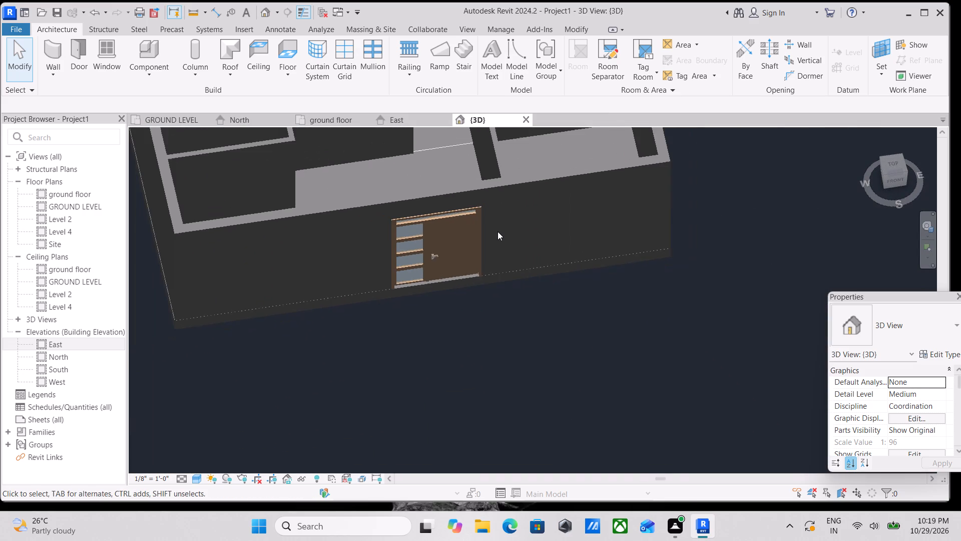
pyautogui.moveTo(494, 230); pyautogui.dragTo(529, 272, button='middle')
pyautogui.scroll(2, 500, 276)
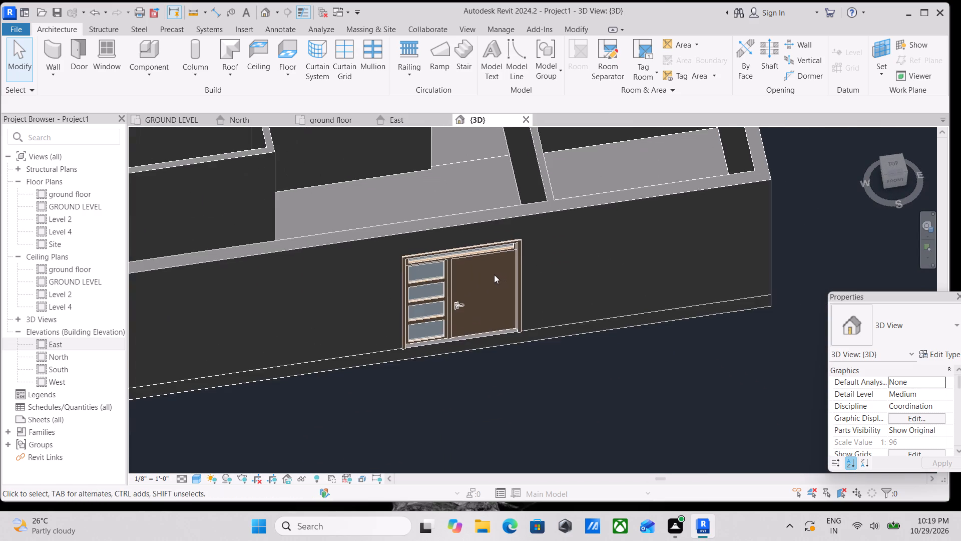
pyautogui.scroll(-4, 494, 275)
pyautogui.moveTo(476, 254); pyautogui.dragTo(486, 273, button='middle')
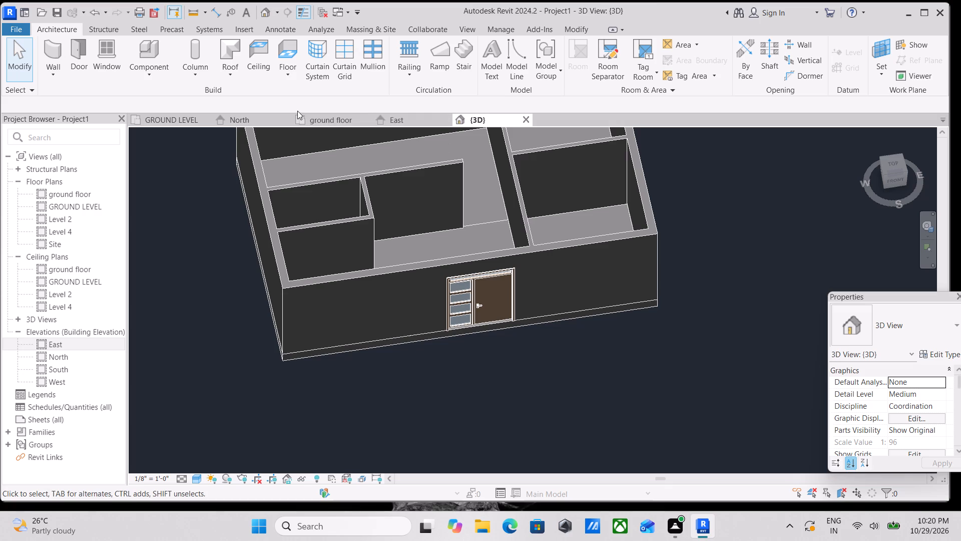
# From the ground floor plan, load the Front_entry_15361 door family into the project.
pyautogui.click(322, 116)
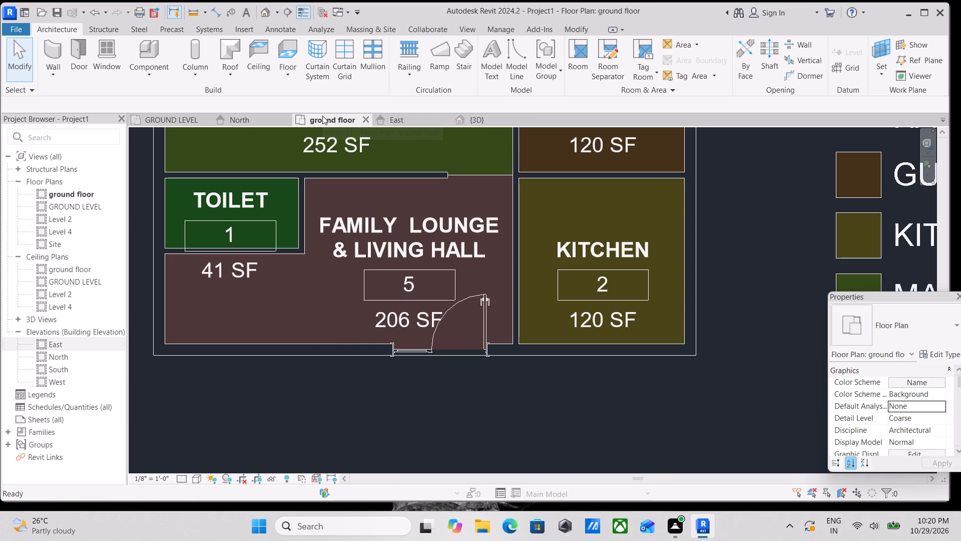
pyautogui.scroll(-2, 363, 296)
pyautogui.moveTo(364, 297); pyautogui.dragTo(381, 299, button='middle')
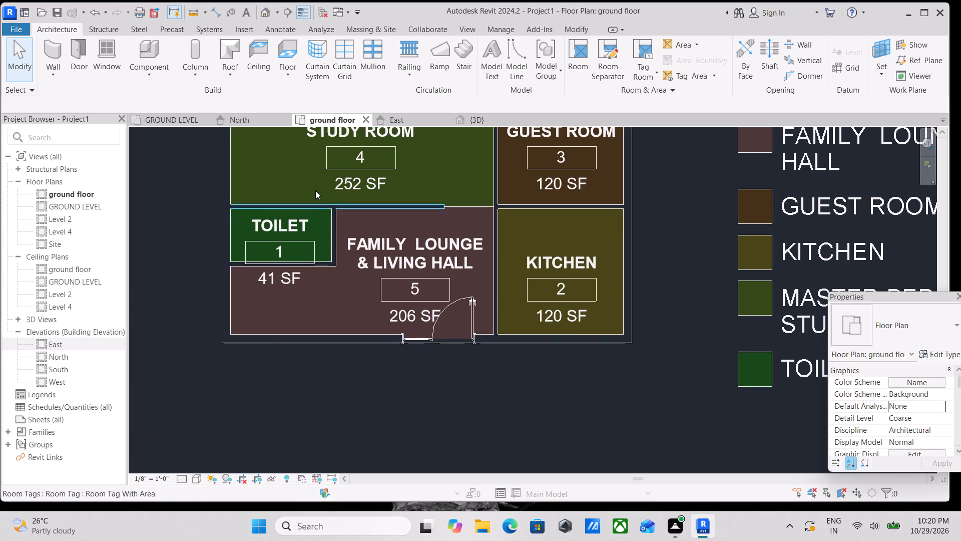
pyautogui.moveTo(347, 353); pyautogui.dragTo(447, 373, button='middle')
pyautogui.moveTo(462, 346); pyautogui.dragTo(490, 405, button='middle')
pyautogui.moveTo(435, 338); pyautogui.dragTo(464, 384, button='middle')
pyautogui.middleClick(465, 346)
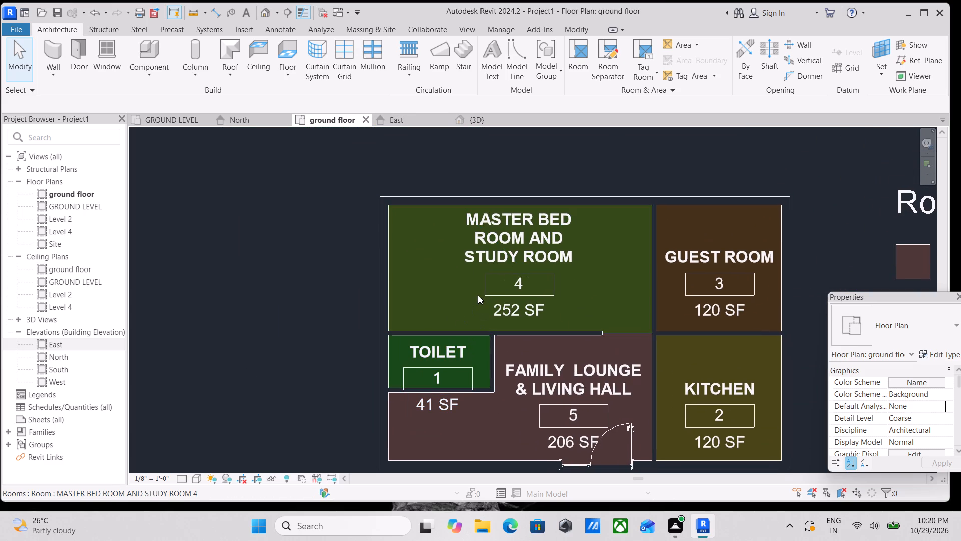
pyautogui.write('DR')
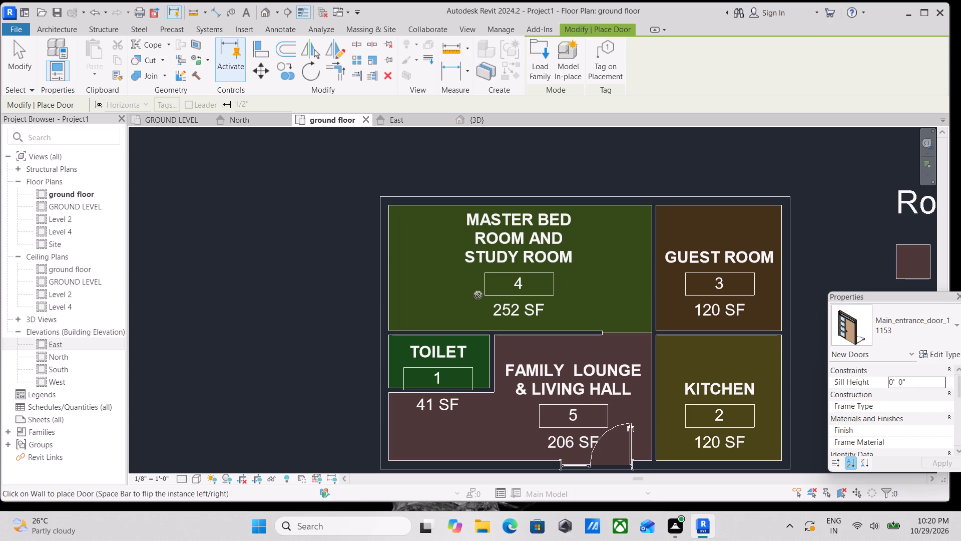
pyautogui.click(948, 334)
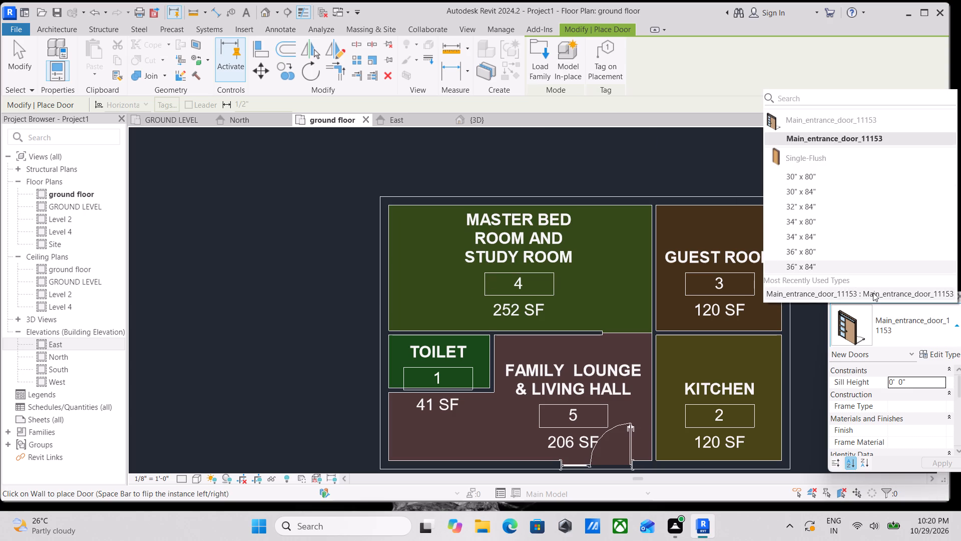
pyautogui.click(531, 48)
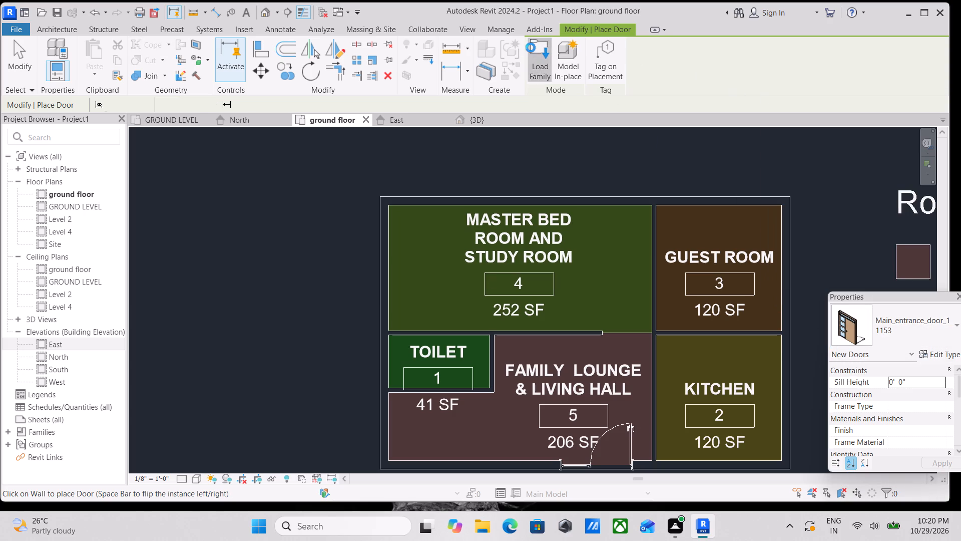
pyautogui.scroll(-3, 398, 223)
pyautogui.scroll(2, 349, 258)
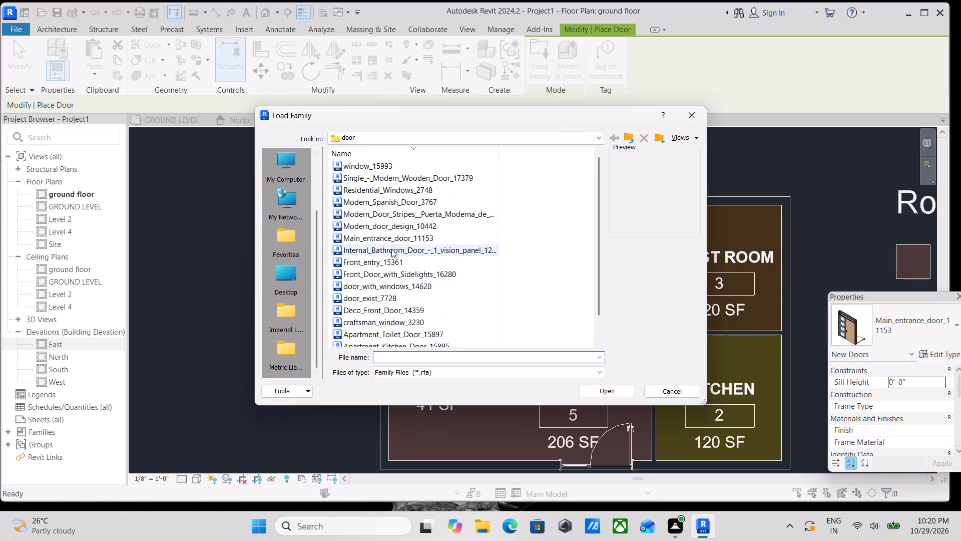
pyautogui.click(394, 240)
pyautogui.click(388, 257)
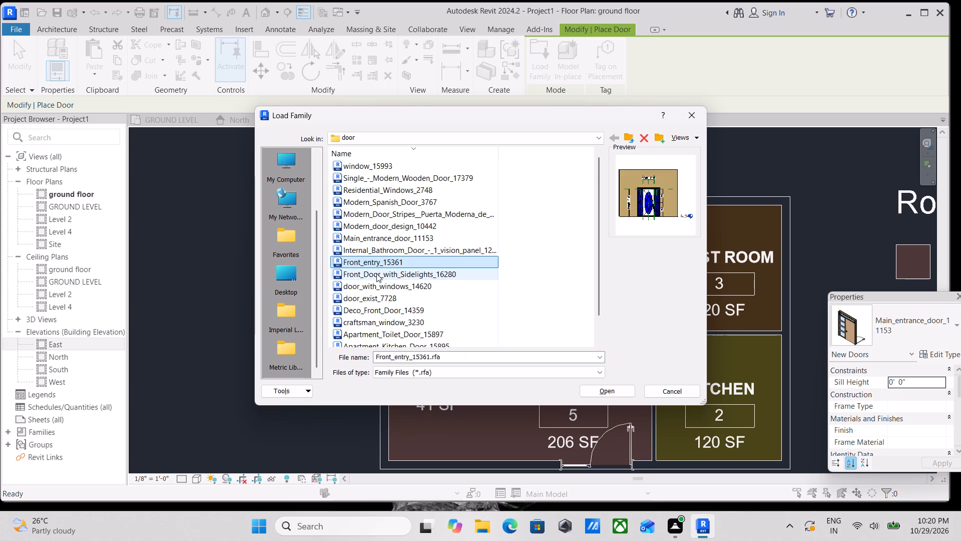
pyautogui.scroll(-2, 376, 274)
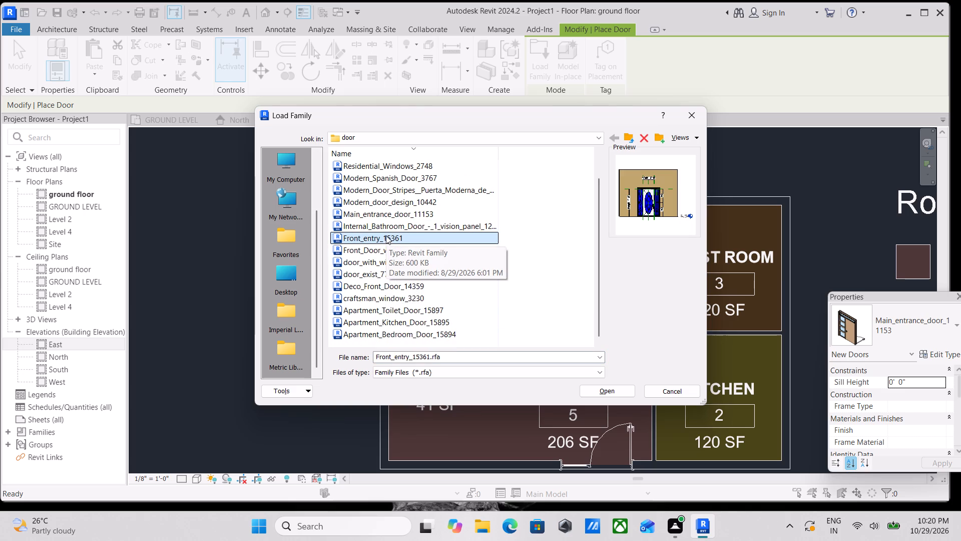
pyautogui.click(365, 245)
pyautogui.click(370, 235)
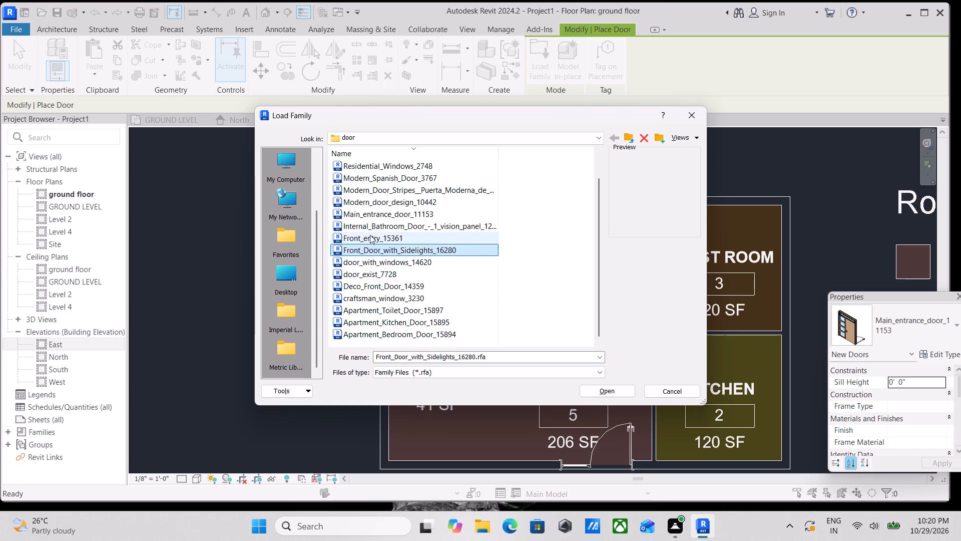
pyautogui.click(595, 394)
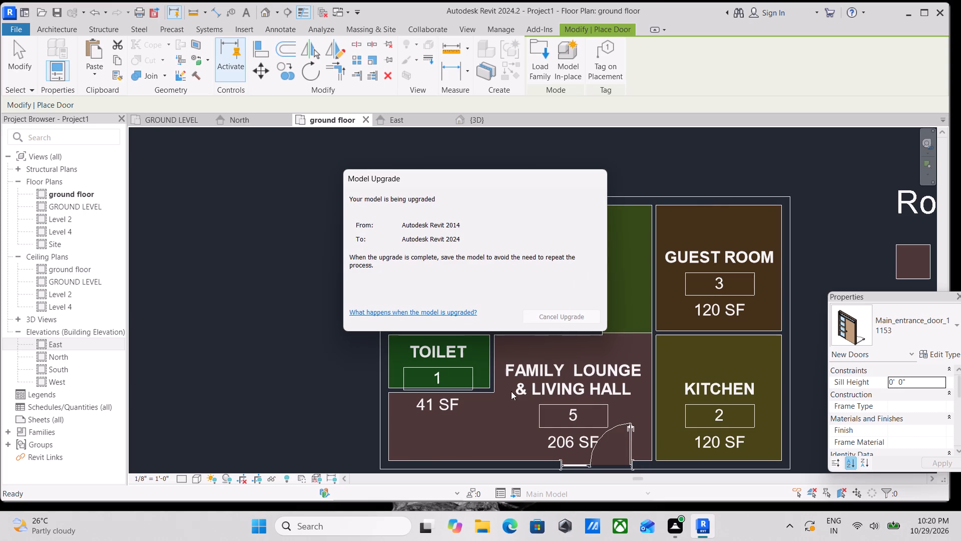
pyautogui.scroll(-1, 482, 438)
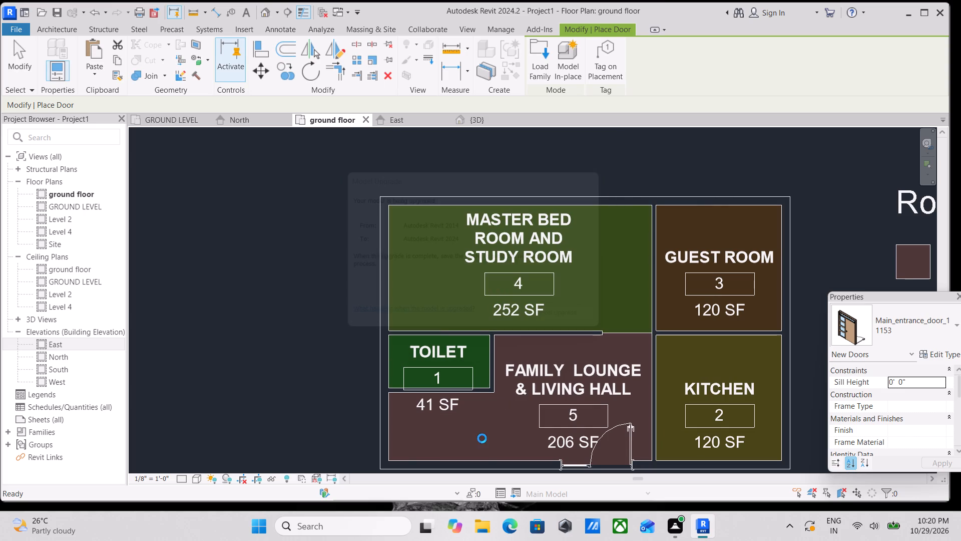
pyautogui.moveTo(485, 427); pyautogui.dragTo(513, 311, button='middle')
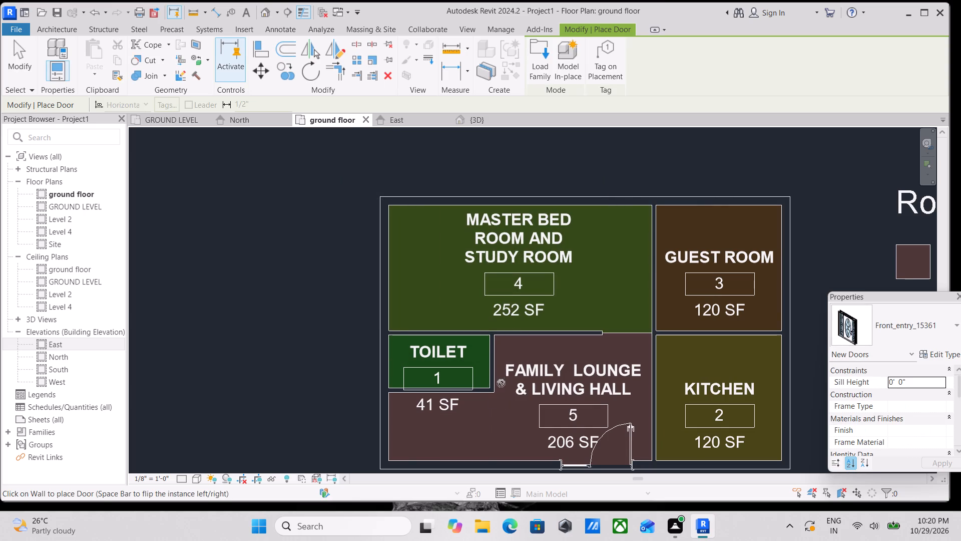
# Place Front_entry_15361 in the lounge's front outer wall, 8'-0" from the toilet-side outer wall and 10'-6" from the main entrance door.
pyautogui.scroll(-1, 492, 420)
pyautogui.moveTo(492, 420); pyautogui.dragTo(510, 320, button='middle')
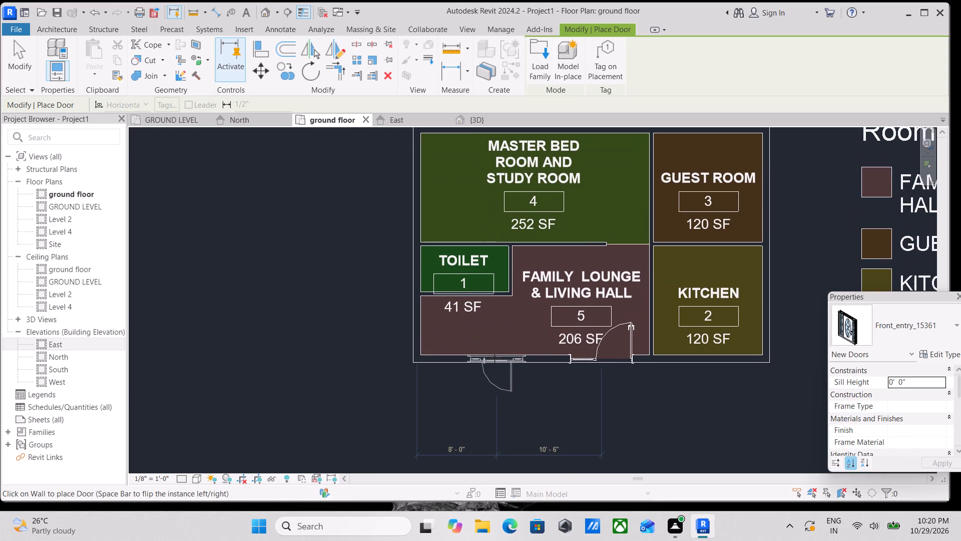
pyautogui.click(495, 357)
pyautogui.scroll(3, 549, 375)
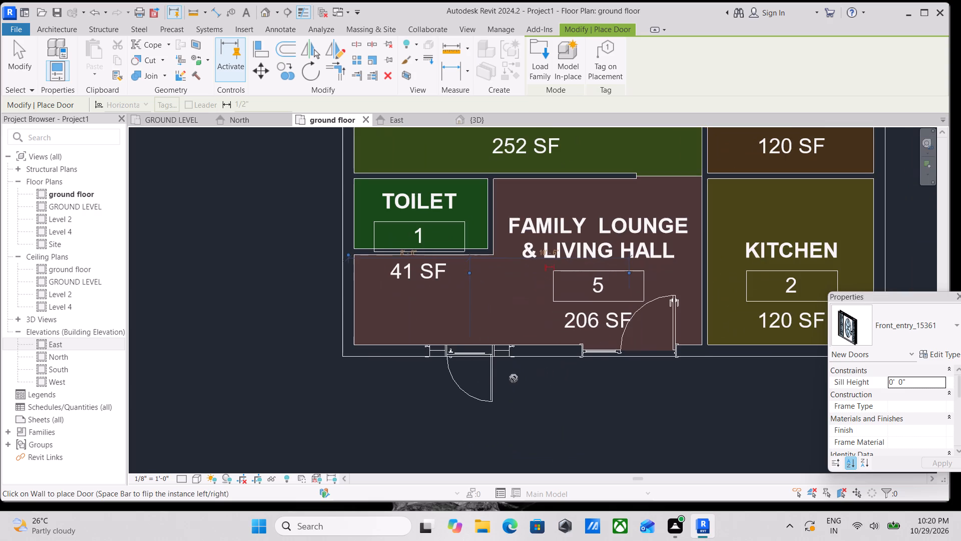
pyautogui.press('Escape')
pyautogui.press('Escape')
pyautogui.click(488, 366)
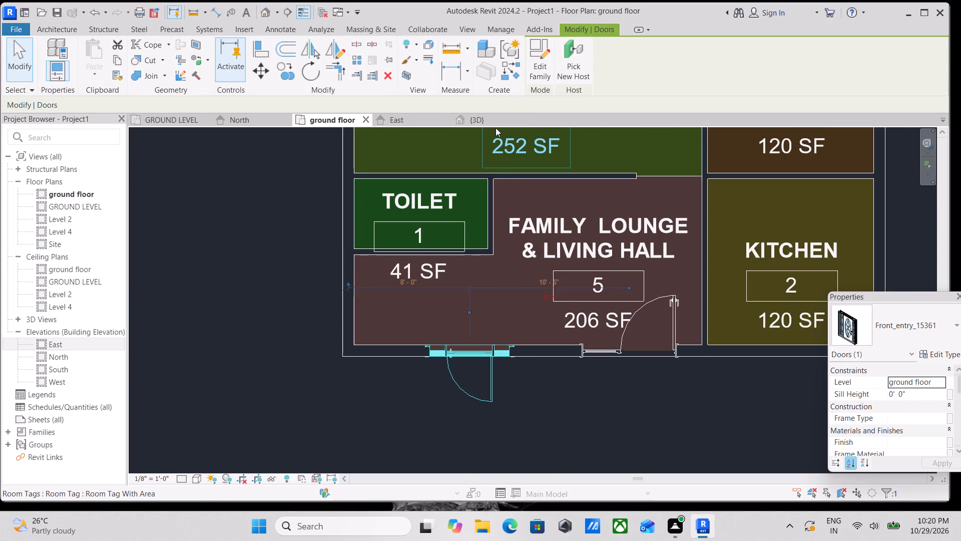
pyautogui.press('Escape')
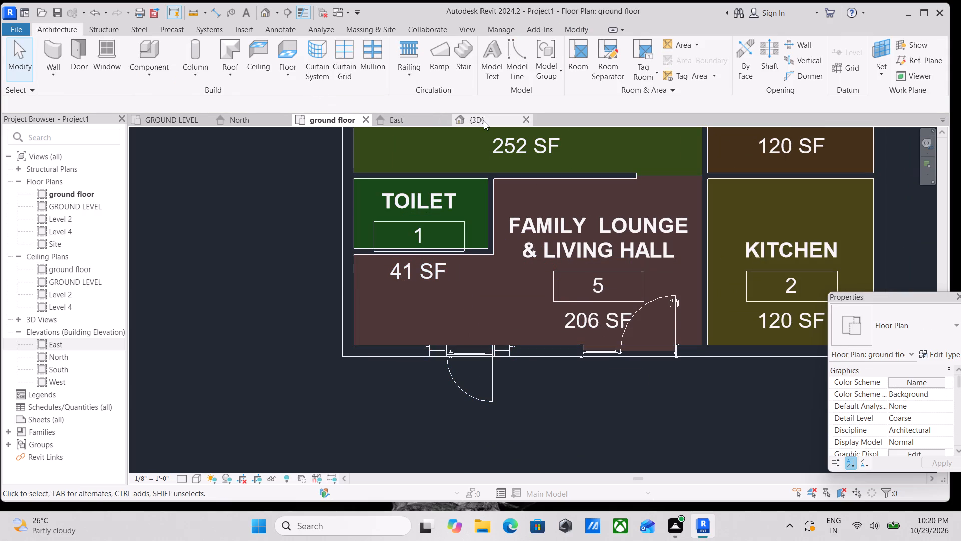
# In the 3D view, flip the Front_entry_15361 door's hand so its knob moves to the side nearest the main entrance door.
pyautogui.click(484, 121)
pyautogui.scroll(2, 401, 336)
pyautogui.scroll(3, 334, 345)
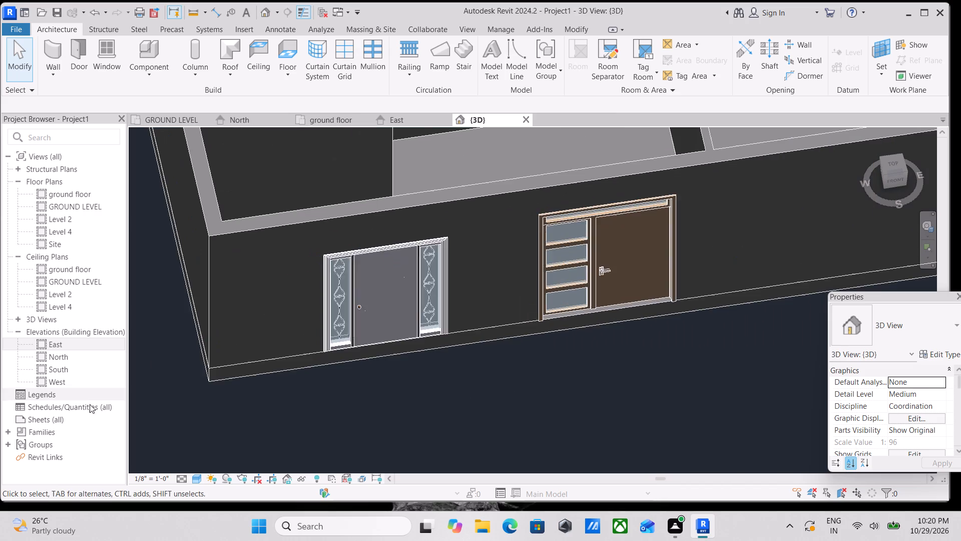
pyautogui.scroll(5, 120, 412)
pyautogui.scroll(2, 484, 317)
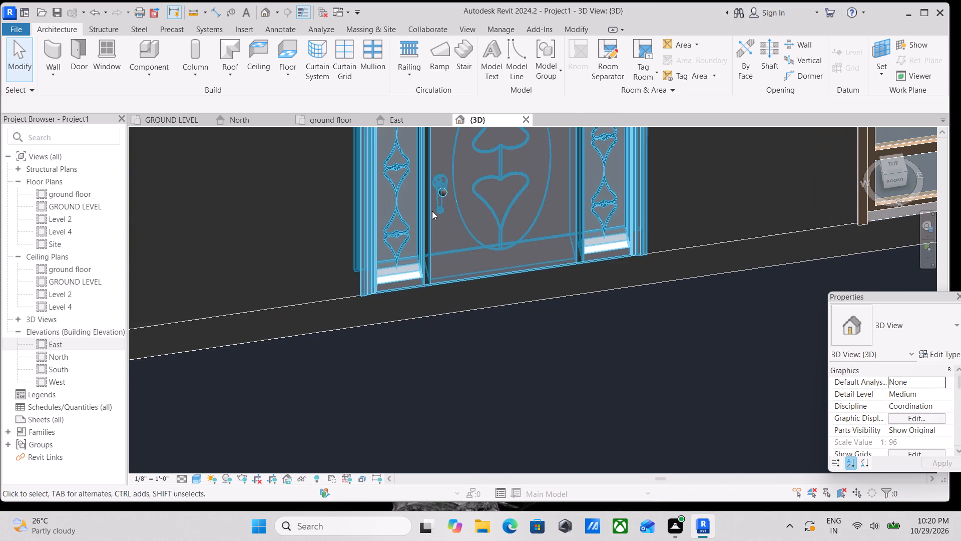
pyautogui.click(432, 211)
pyautogui.moveTo(431, 232); pyautogui.dragTo(406, 289, button='middle')
pyautogui.press('space')
pyautogui.scroll(-2, 465, 280)
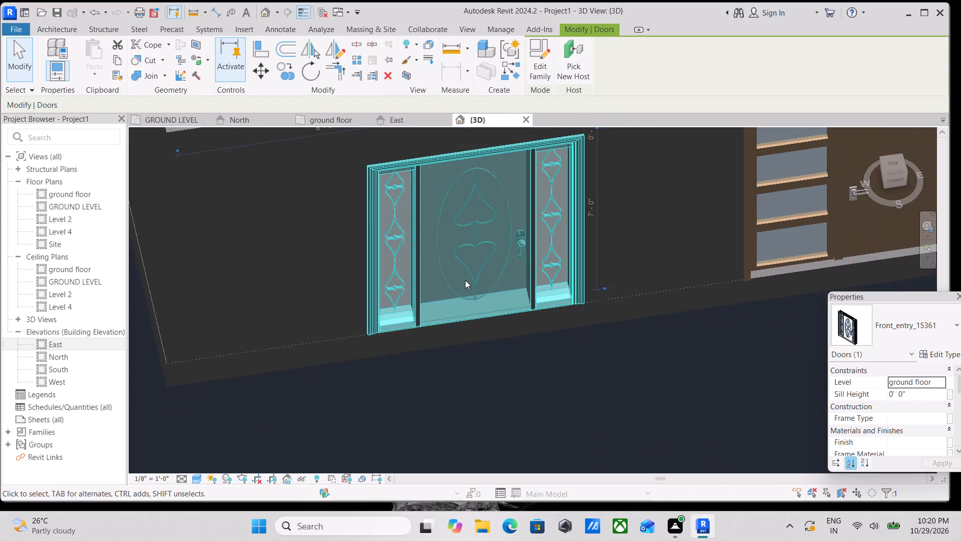
pyautogui.moveTo(464, 297); pyautogui.dragTo(450, 365, button='middle')
pyautogui.press('Escape')
# Inspect the Front_entry_15361 door's panel, knob and sidelights up close beside the main entrance door.
pyautogui.scroll(-1, 552, 286)
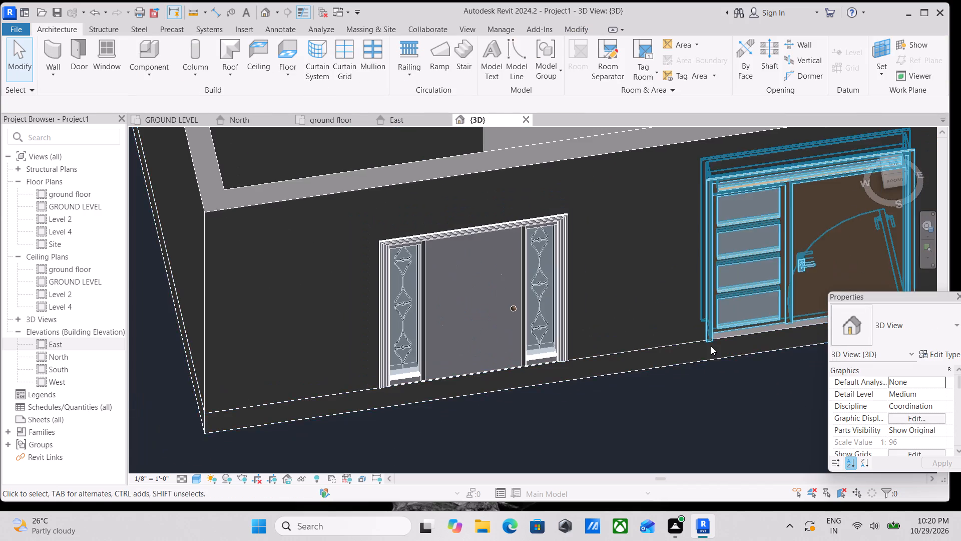
pyautogui.scroll(3, 711, 346)
pyautogui.scroll(2, 560, 333)
pyautogui.moveTo(421, 304); pyautogui.dragTo(511, 304, button='middle')
pyautogui.scroll(-1, 284, 357)
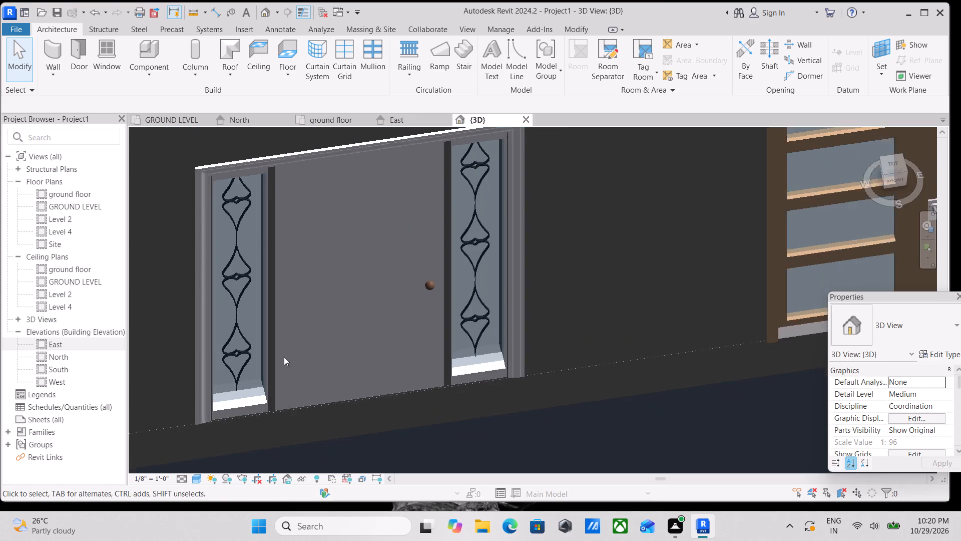
pyautogui.scroll(-1, 284, 357)
pyautogui.moveTo(284, 357); pyautogui.dragTo(301, 369, button='middle')
pyautogui.scroll(-3, 354, 362)
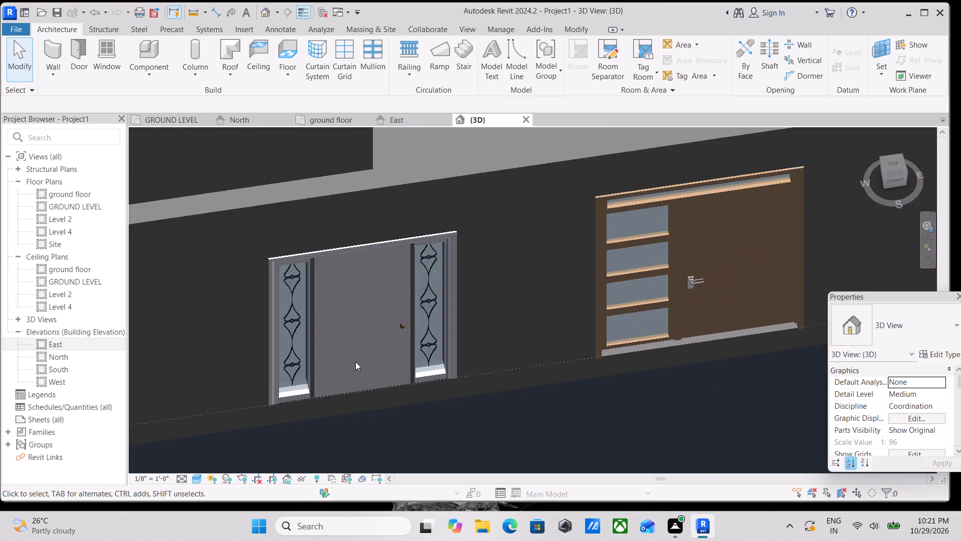
# Delete the Main_entrance_door_11153 door from the lounge's front outer wall in the 3D view.
pyautogui.scroll(-2, 417, 359)
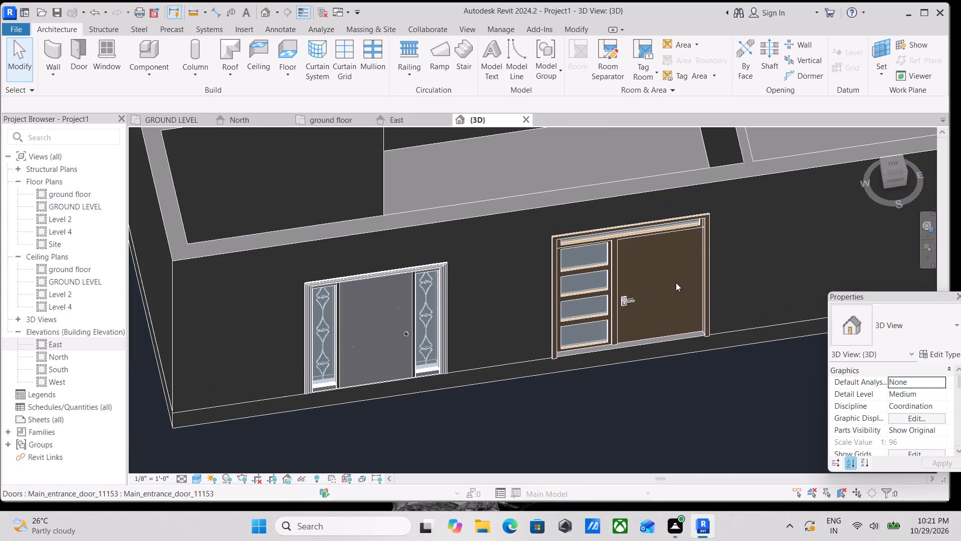
pyautogui.click(634, 293)
pyautogui.rightClick(634, 293)
pyautogui.click(656, 316)
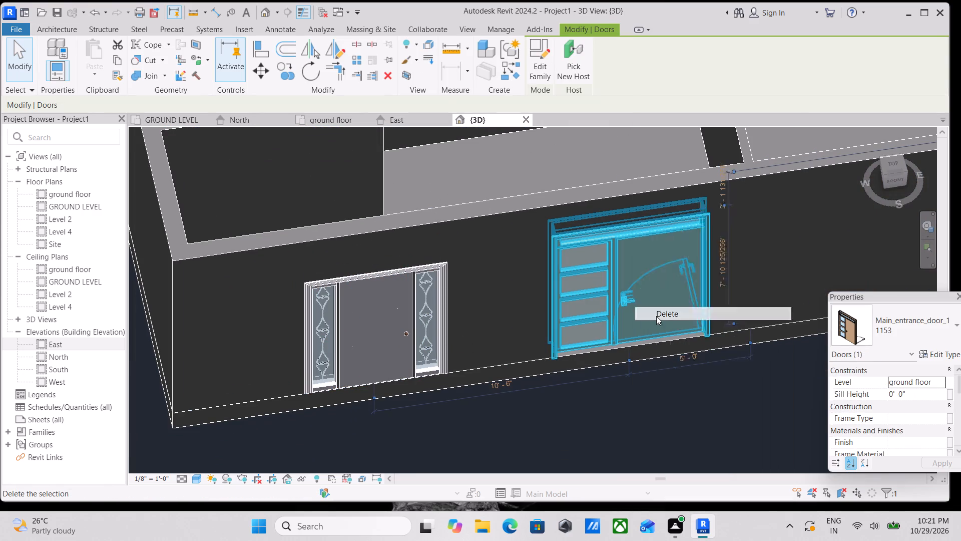
# Nudge the Front_entry_15361 door along the front outer wall toward the kitchen, into the area vacated by the main entrance door.
pyautogui.press('Right')
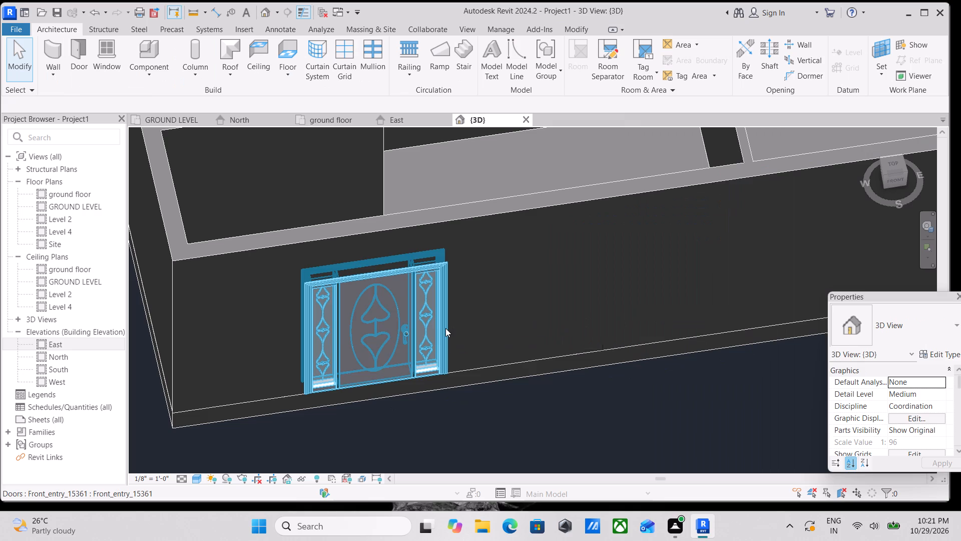
pyautogui.press('Right')
pyautogui.press('Right')
pyautogui.press('Right')
pyautogui.scroll(-2, 573, 262)
pyautogui.press('Right')
pyautogui.click(460, 296)
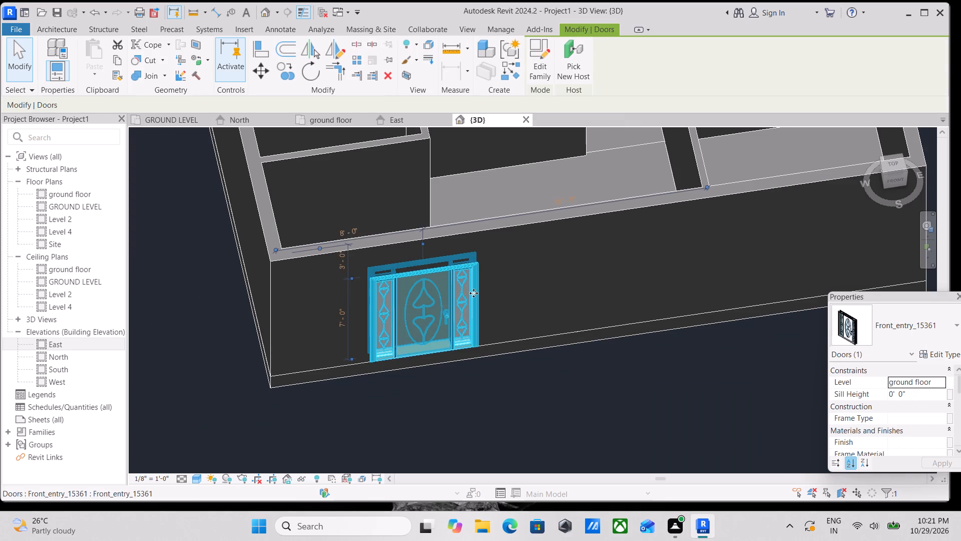
pyautogui.press('Right')
pyautogui.press('Right')
pyautogui.press('Right')
pyautogui.press('Right')
pyautogui.press('Right')
pyautogui.press('Right')
pyautogui.press('Right')
pyautogui.press('Right')
pyautogui.press('Right')
pyautogui.press('Right')
pyautogui.press('Right')
pyautogui.press('Right')
pyautogui.press('Right')
pyautogui.press('Right')
pyautogui.press('Right')
pyautogui.press('Right')
pyautogui.press('Right')
pyautogui.press('Right')
pyautogui.press('Right')
pyautogui.press('Right')
pyautogui.press('Right')
pyautogui.press('Right')
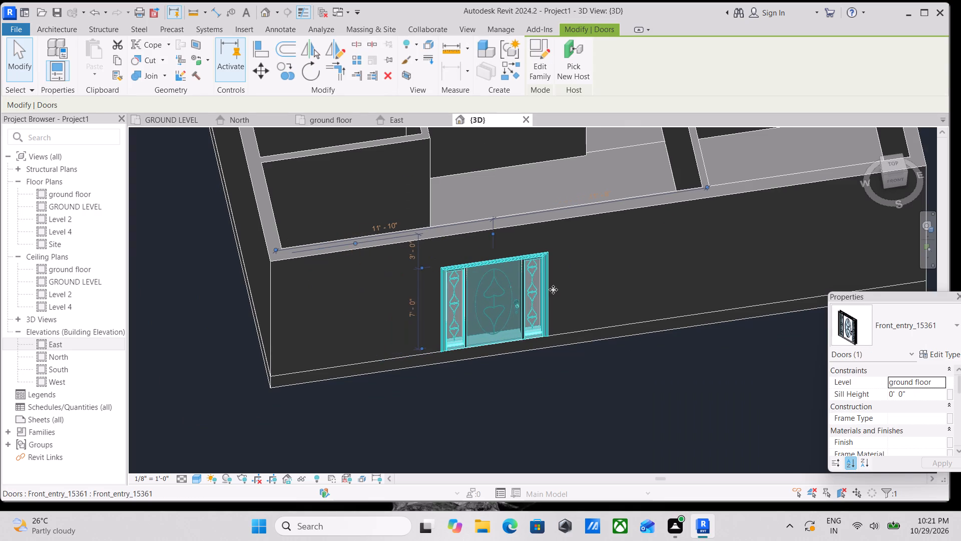
pyautogui.press('Right')
pyautogui.press('Right')
pyautogui.press('Right')
pyautogui.press('Right')
pyautogui.press('Right')
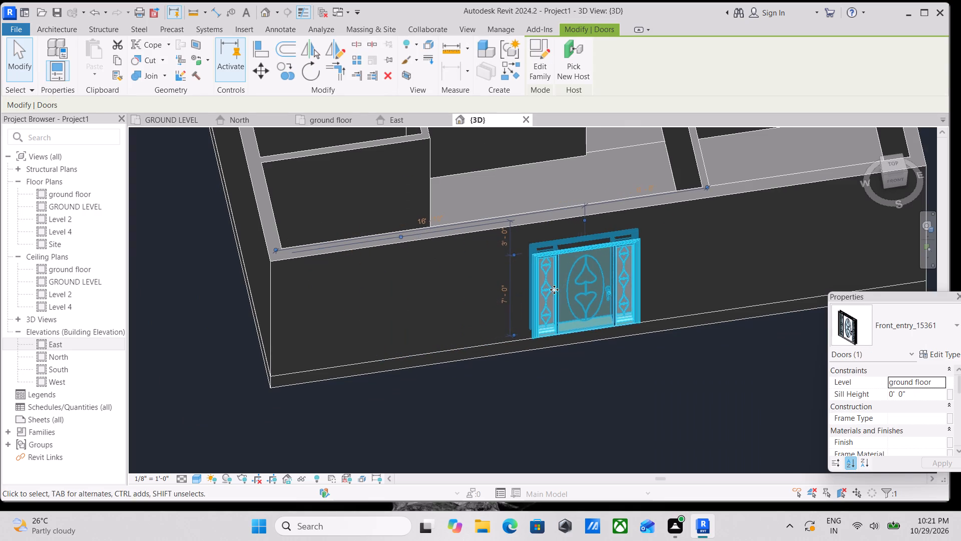
pyautogui.press('Right')
pyautogui.press('Right')
pyautogui.press('Right')
pyautogui.press('Right')
pyautogui.press('Right')
pyautogui.press('Right')
pyautogui.press('Right')
pyautogui.press('Right')
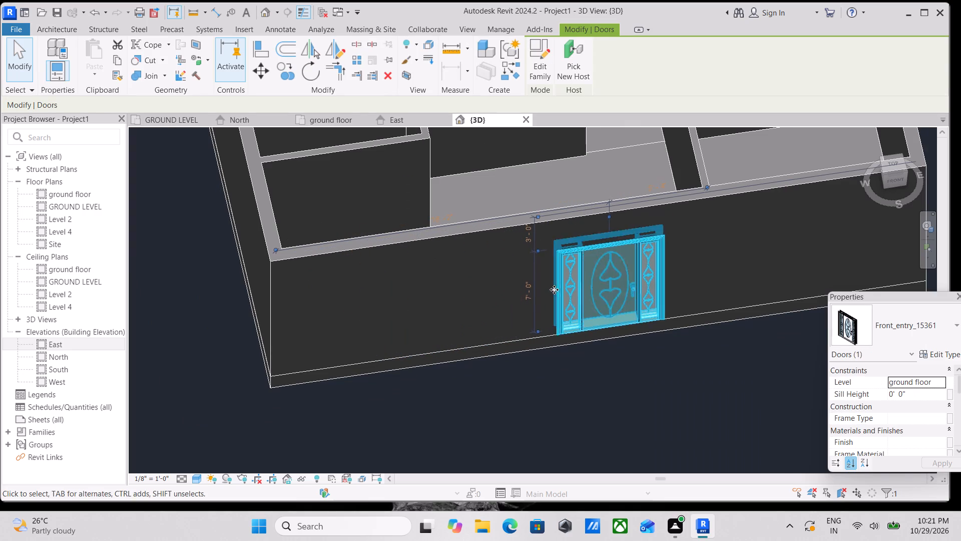
pyautogui.press('Right')
pyautogui.press('Right')
pyautogui.press('Right')
pyautogui.press('Right')
pyautogui.press('Right')
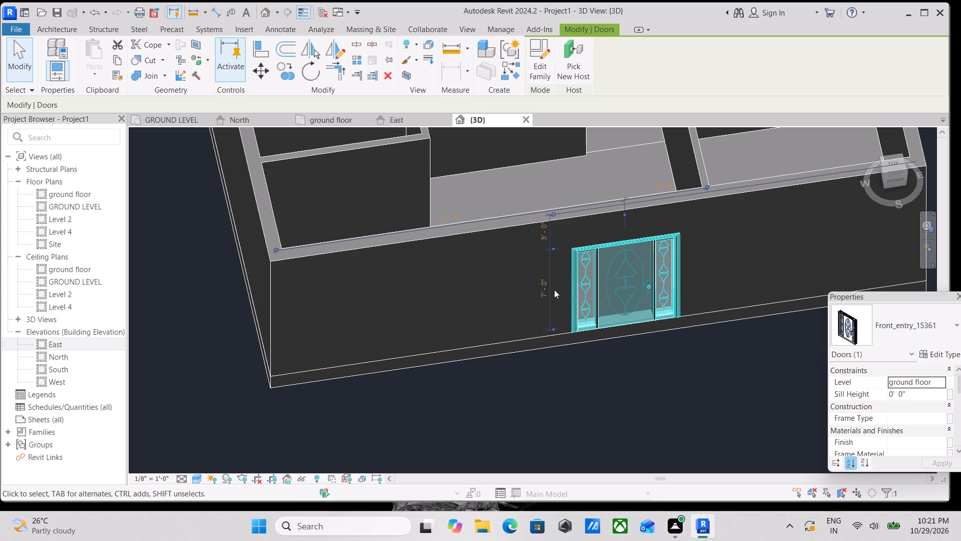
pyautogui.scroll(-3, 554, 290)
pyautogui.press('Escape')
pyautogui.scroll(-3, 577, 306)
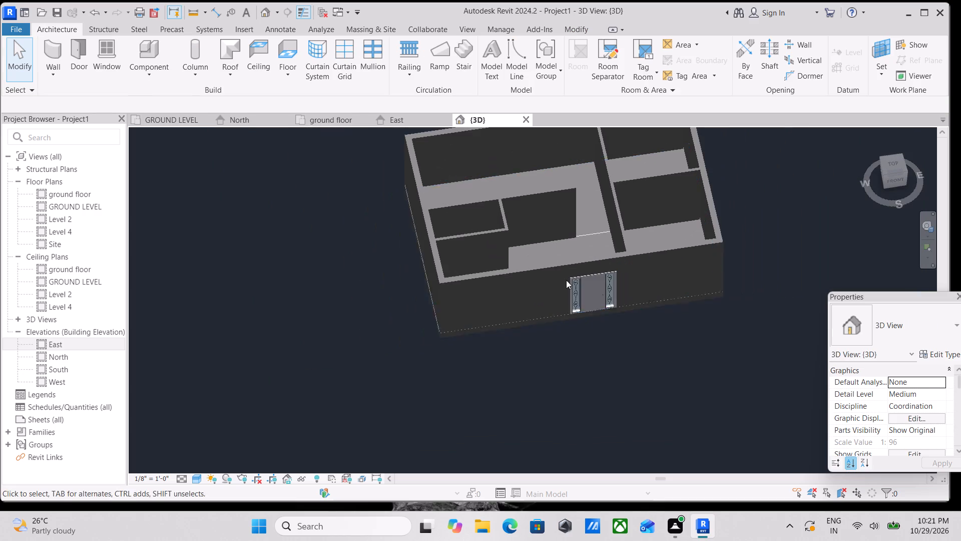
# In the ground floor plan, start placing a door and browse for a family in the US Imperial library's Doors folder.
pyautogui.click(401, 117)
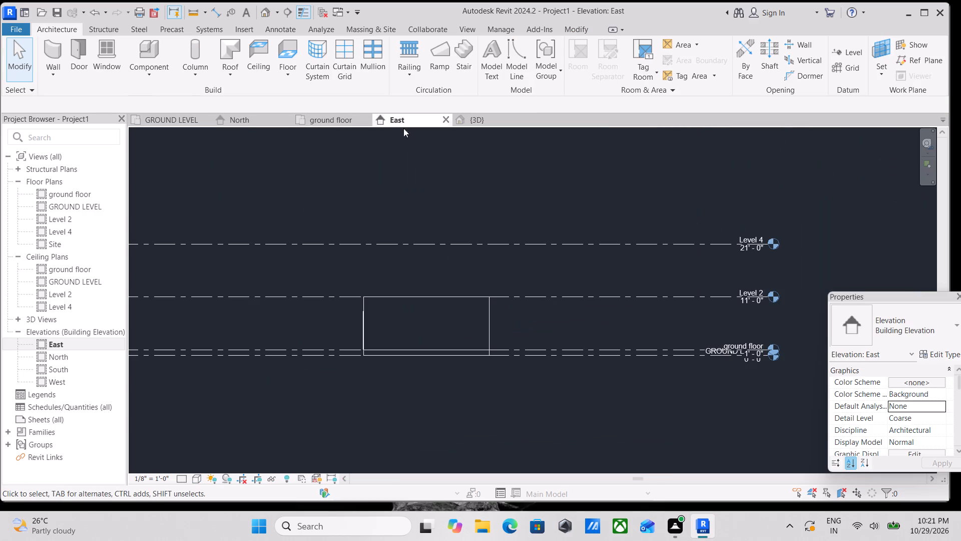
pyautogui.click(315, 117)
pyautogui.scroll(-1, 457, 282)
pyautogui.moveTo(457, 282); pyautogui.dragTo(387, 303, button='middle')
pyautogui.scroll(1, 443, 297)
pyautogui.moveTo(443, 297); pyautogui.dragTo(438, 374, button='middle')
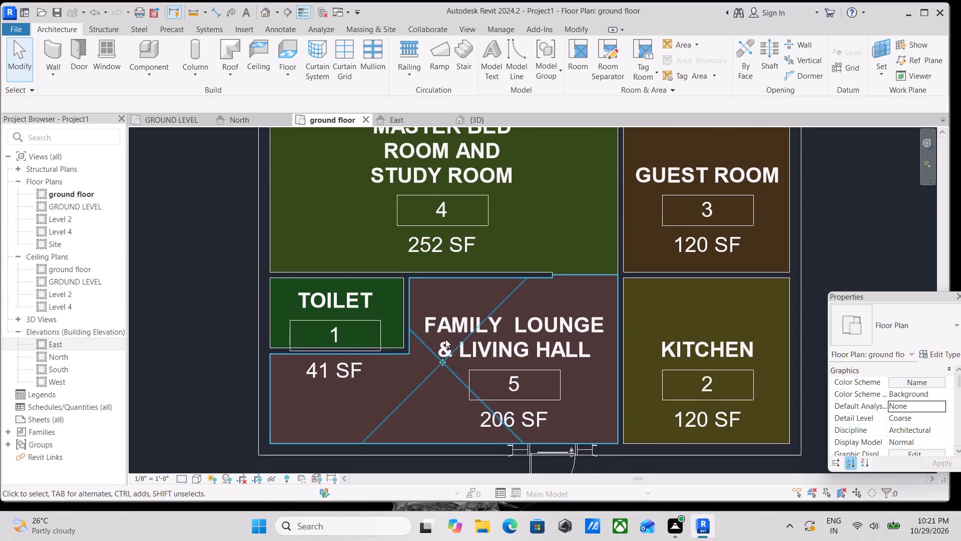
pyautogui.moveTo(459, 344); pyautogui.dragTo(461, 375, button='middle')
pyautogui.moveTo(515, 274); pyautogui.dragTo(508, 299, button='middle')
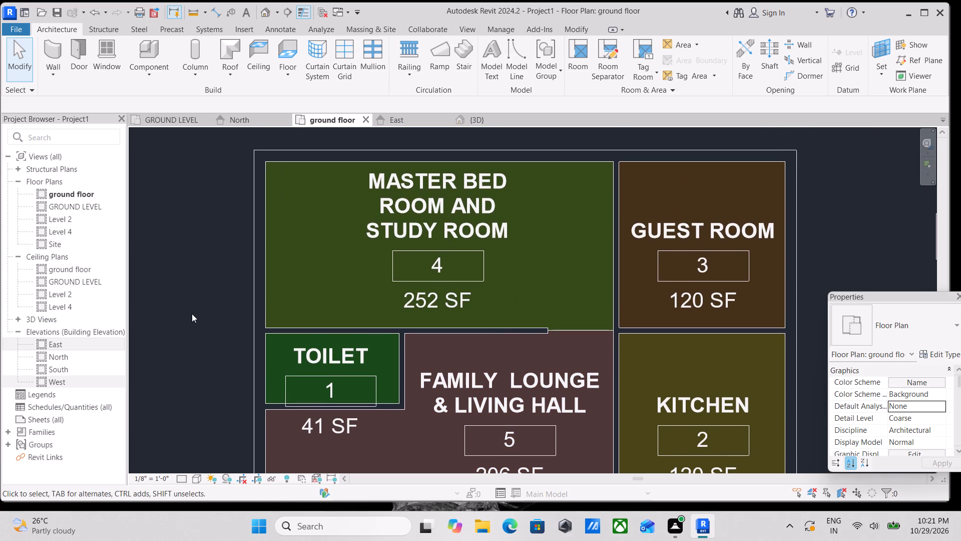
pyautogui.write('DR')
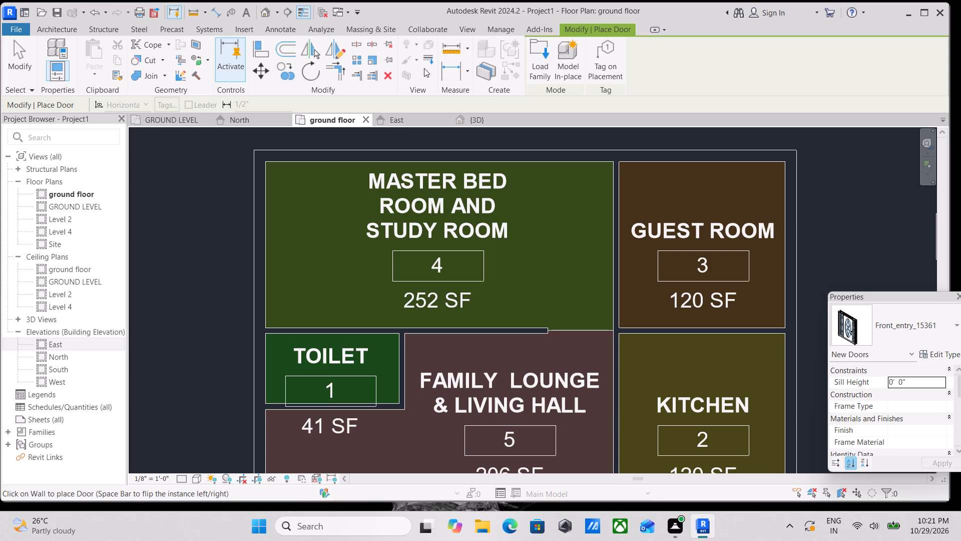
pyautogui.click(544, 72)
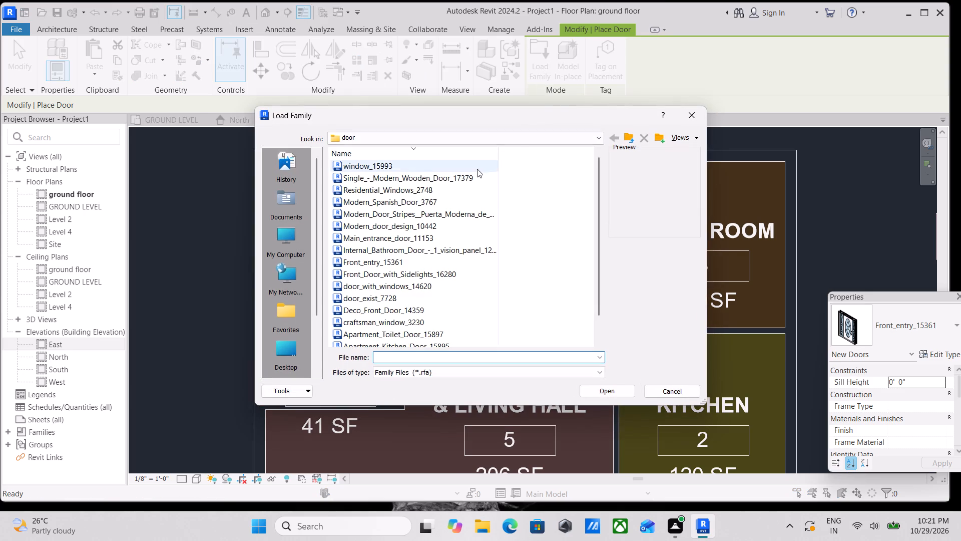
pyautogui.click(404, 178)
pyautogui.scroll(2, 356, 218)
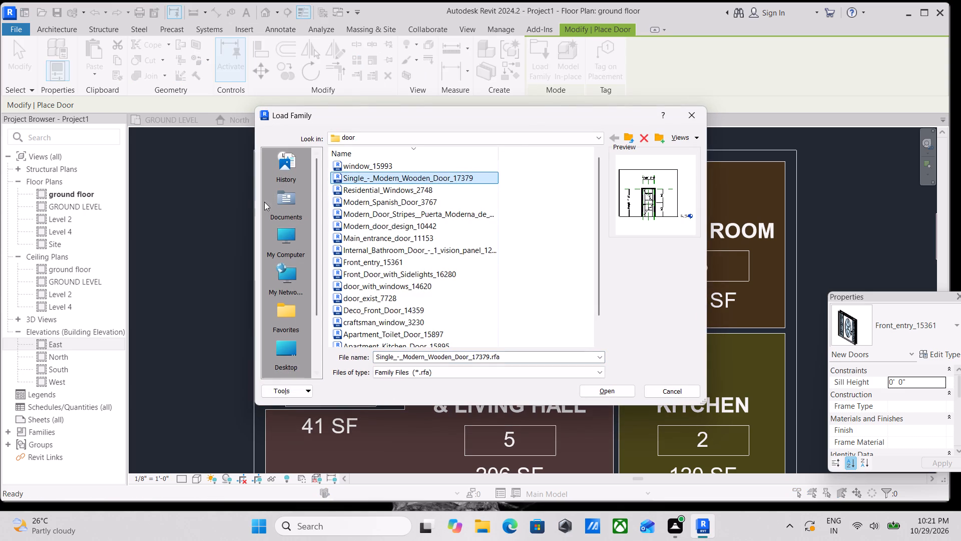
pyautogui.click(281, 210)
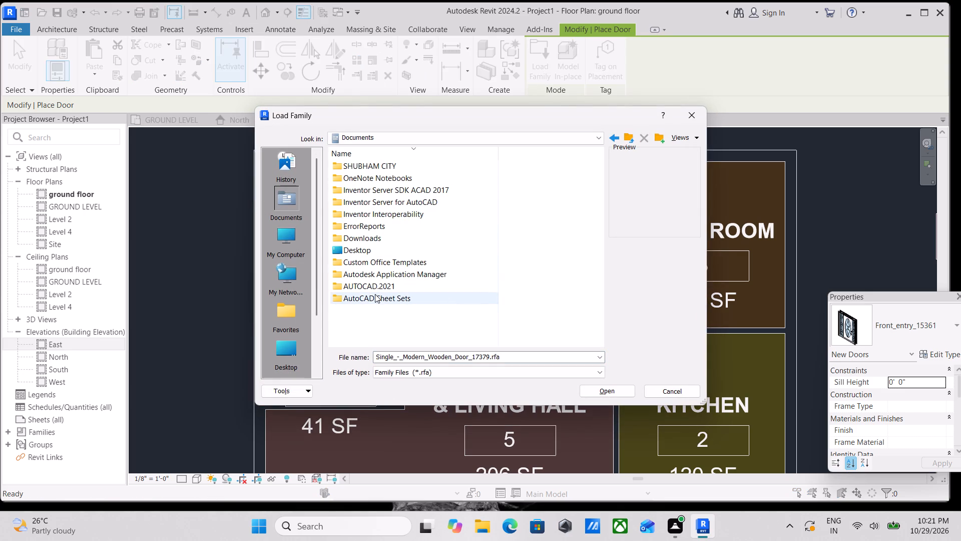
pyautogui.scroll(-3, 285, 300)
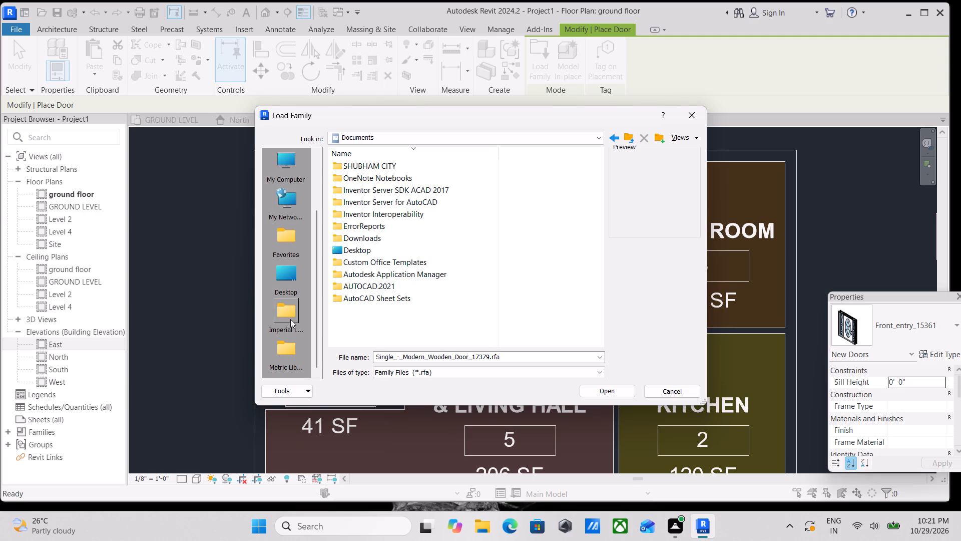
pyautogui.doubleClick(290, 319)
pyautogui.scroll(4, 288, 251)
pyautogui.scroll(-4, 382, 232)
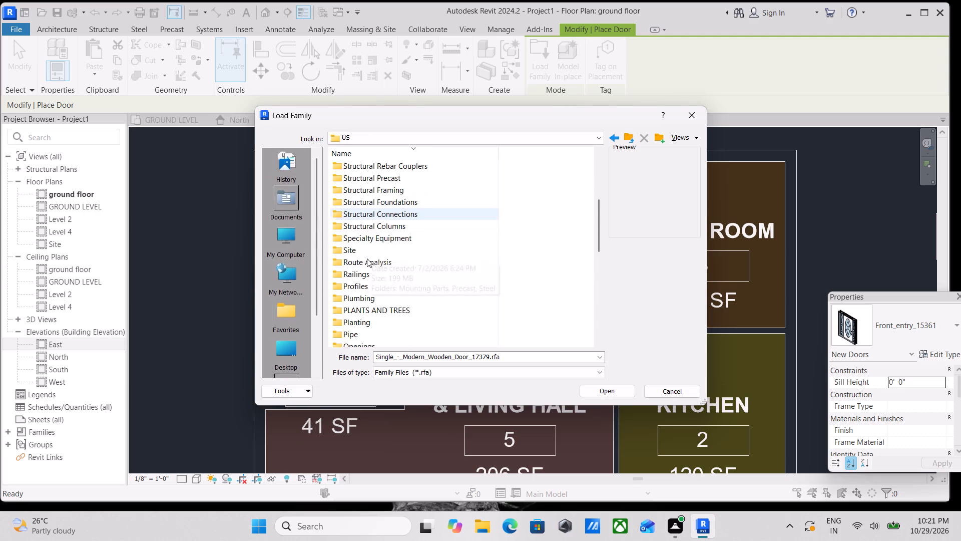
pyautogui.scroll(-1, 367, 258)
pyautogui.scroll(6, 366, 260)
pyautogui.scroll(-7, 366, 260)
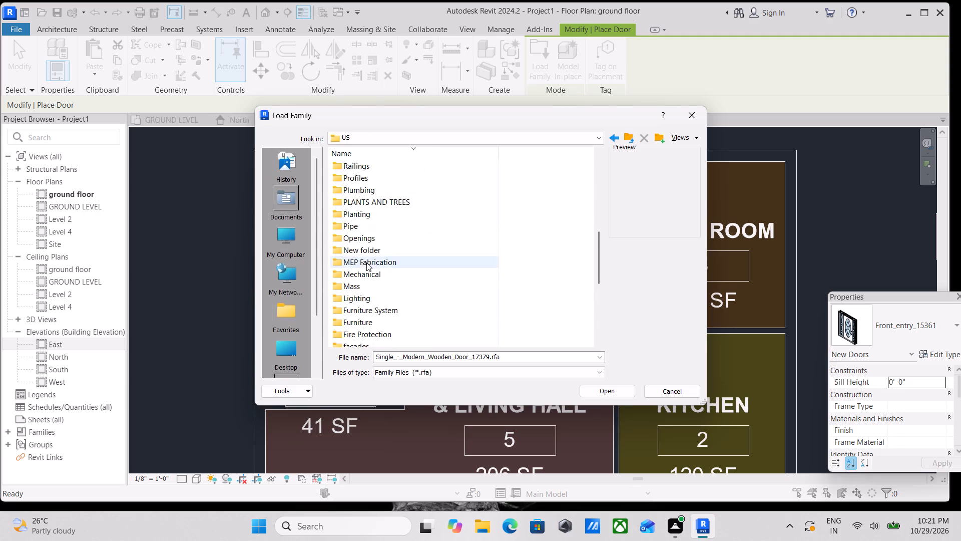
pyautogui.scroll(-4, 366, 275)
pyautogui.scroll(-5, 365, 317)
pyautogui.scroll(2, 365, 317)
pyautogui.scroll(-2, 365, 314)
pyautogui.scroll(-1, 363, 258)
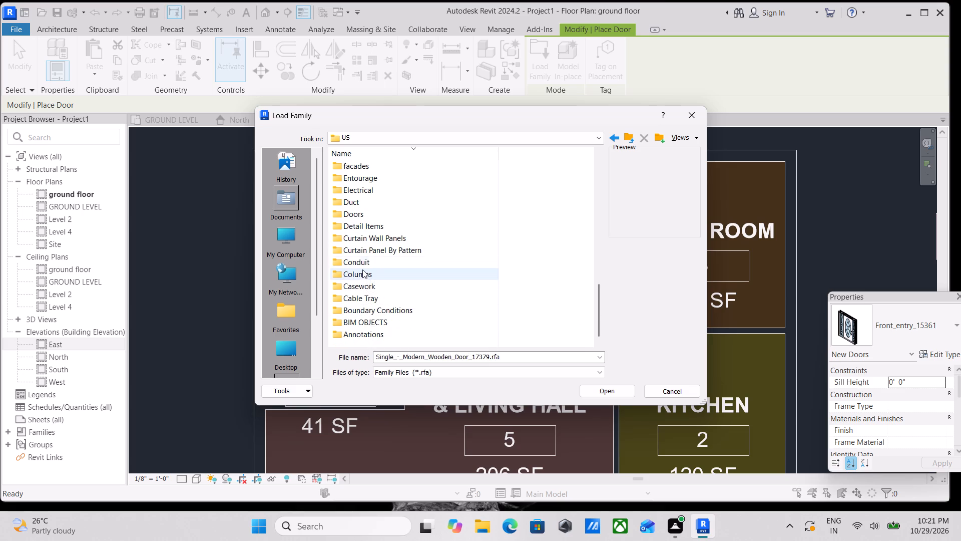
pyautogui.scroll(-2, 363, 265)
pyautogui.doubleClick(360, 217)
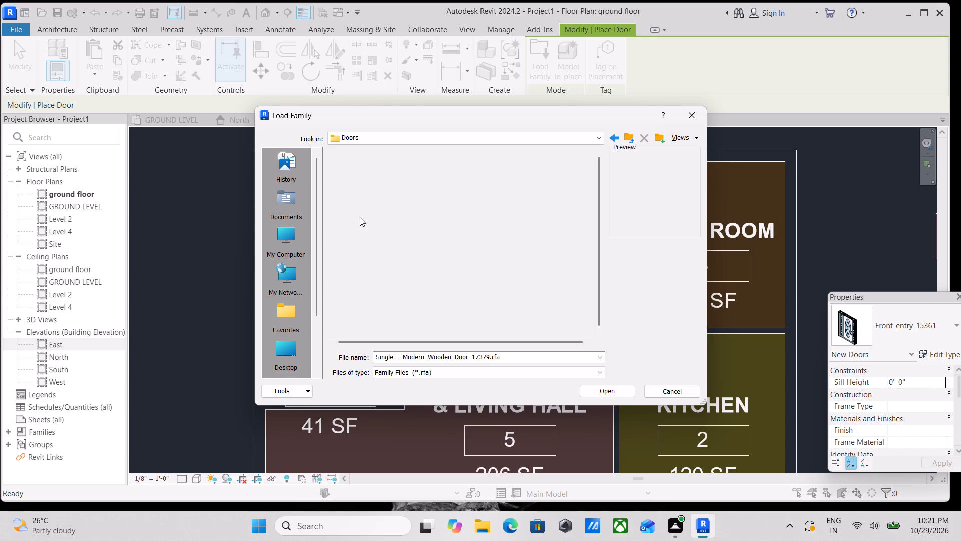
# Preview the library's door families and load Door-Interior-Single-6_Panel-Wood from the Residential folder in the 36" x 80" type.
pyautogui.click(360, 217)
pyautogui.click(361, 219)
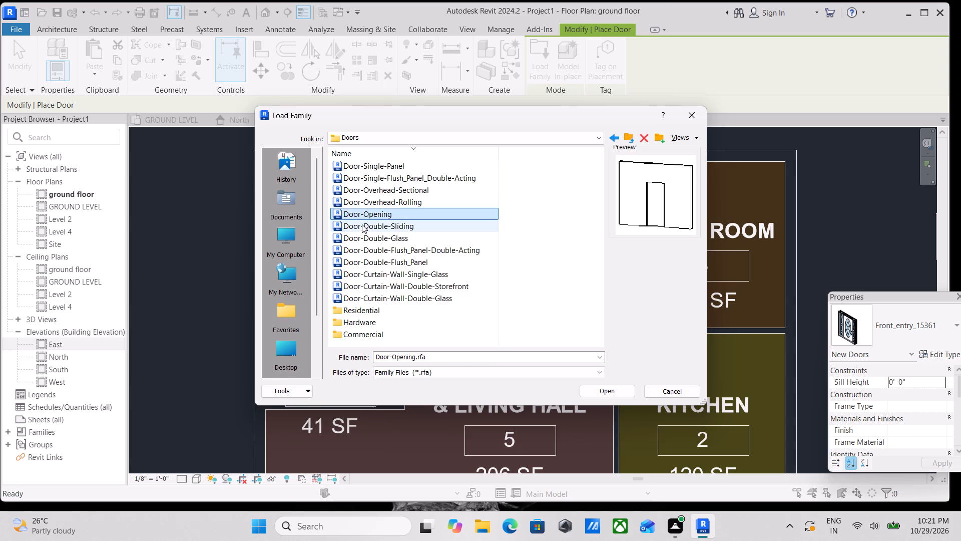
pyautogui.click(362, 227)
pyautogui.click(357, 171)
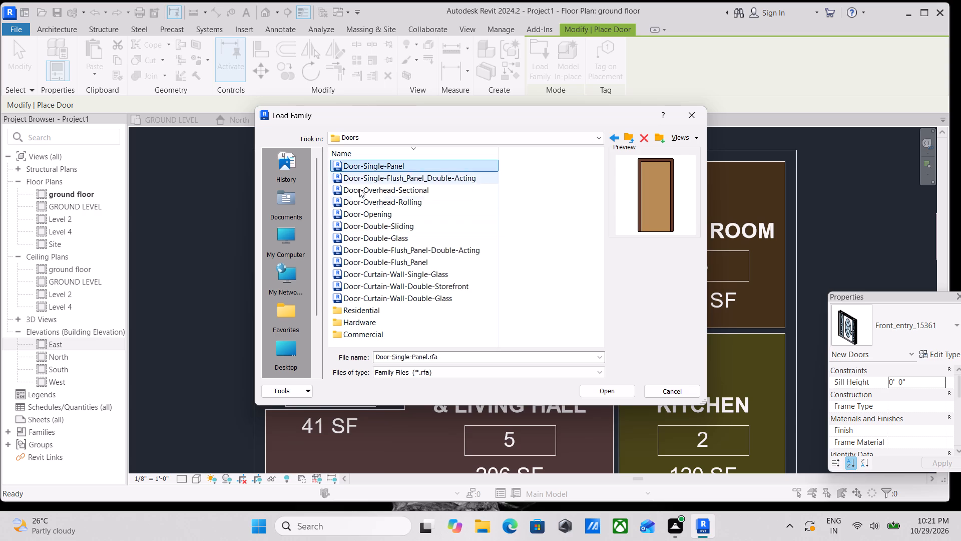
pyautogui.doubleClick(372, 311)
pyautogui.click(388, 233)
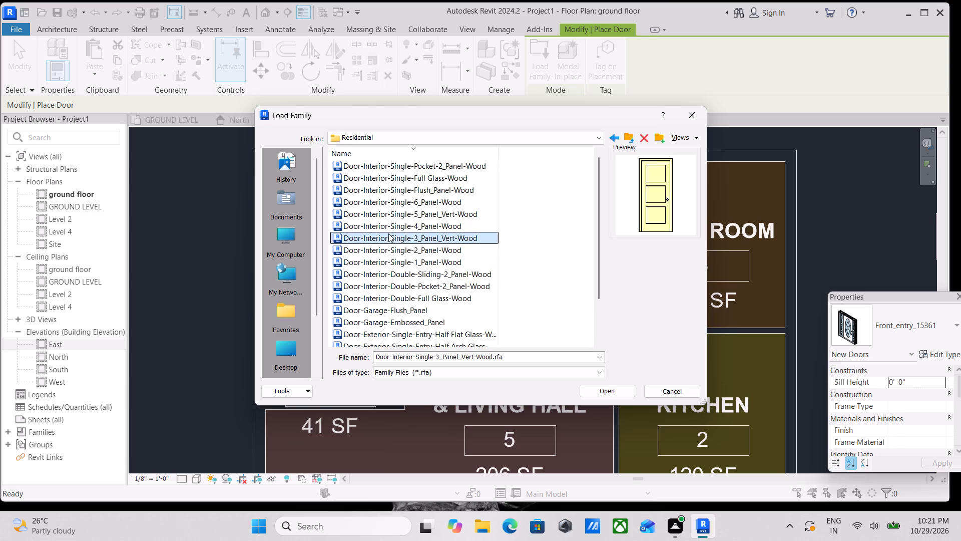
pyautogui.click(387, 196)
pyautogui.click(389, 213)
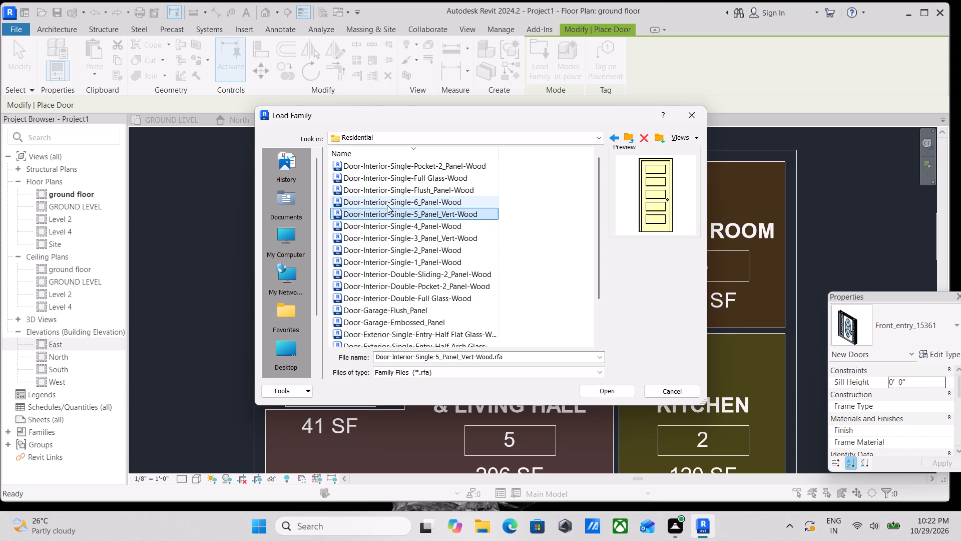
pyautogui.click(387, 203)
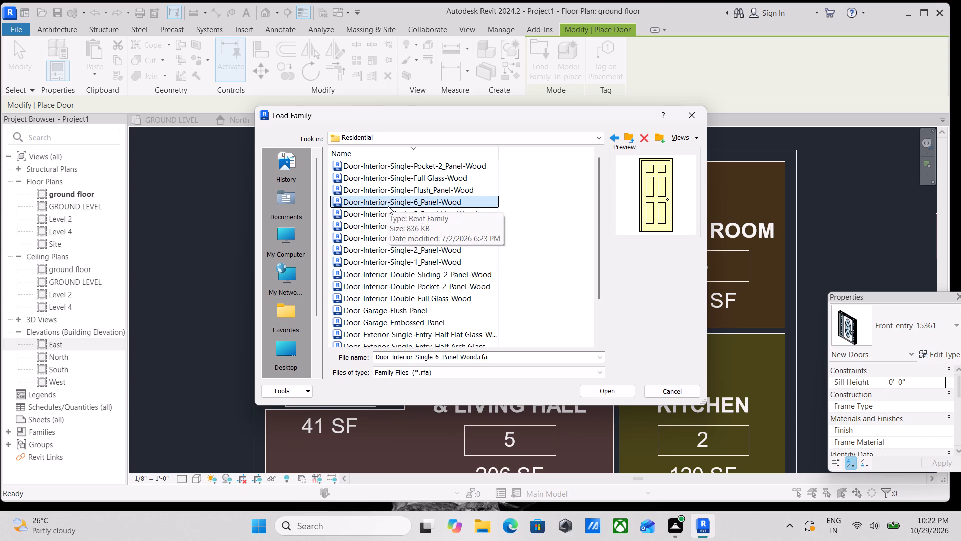
pyautogui.click(599, 390)
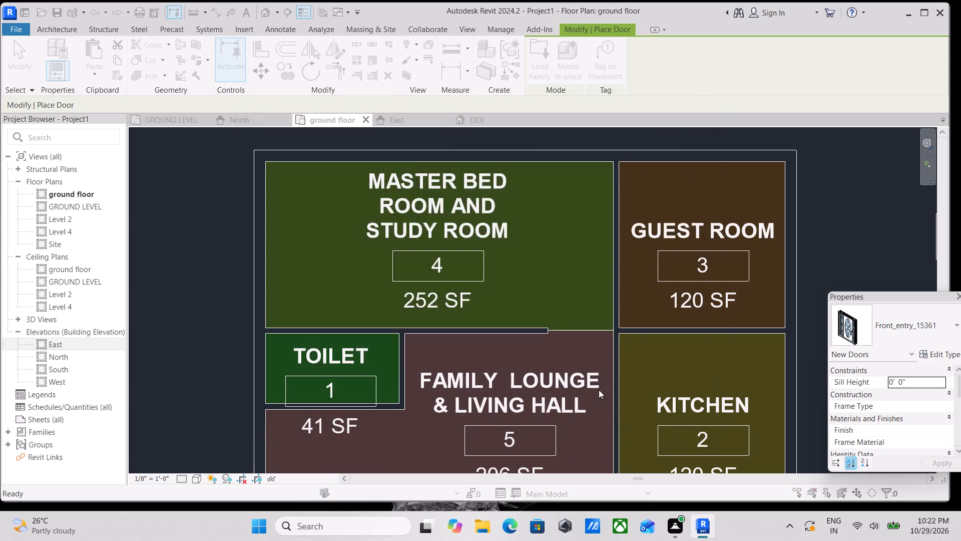
pyautogui.scroll(-3, 484, 286)
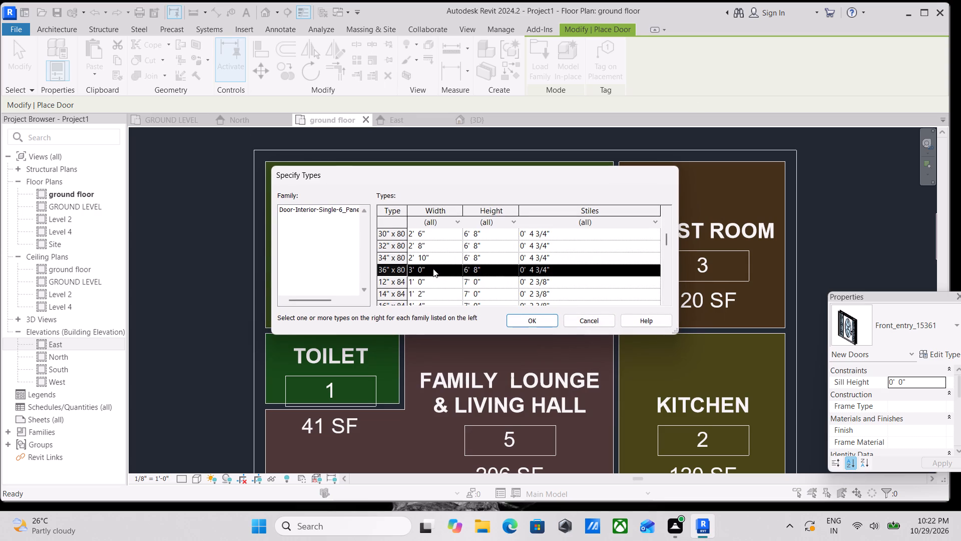
pyautogui.click(433, 268)
pyautogui.click(508, 317)
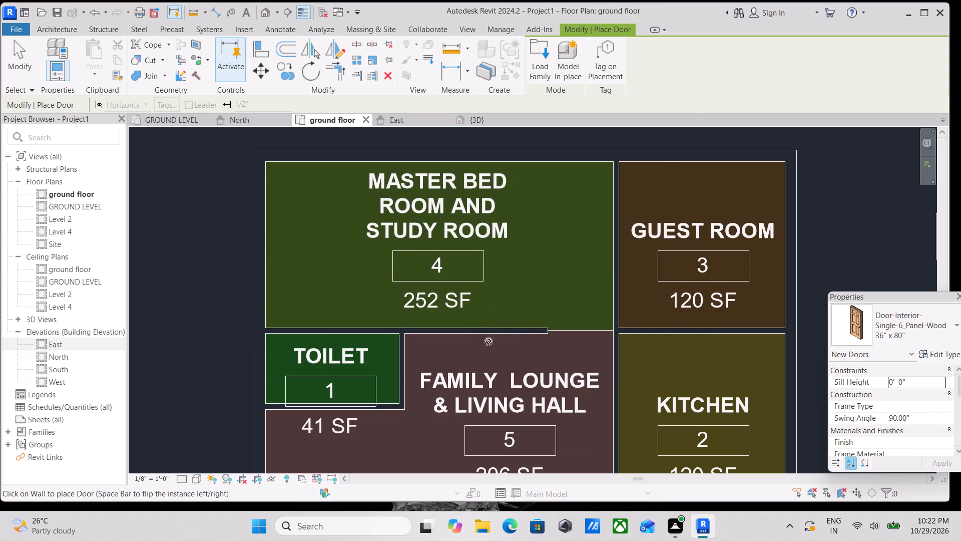
# Place the 36" x 80" door between master bedroom and guest room, swinging into the guest room, about 2'-6" from the kitchen partition.
pyautogui.moveTo(531, 286); pyautogui.dragTo(447, 199, button='middle')
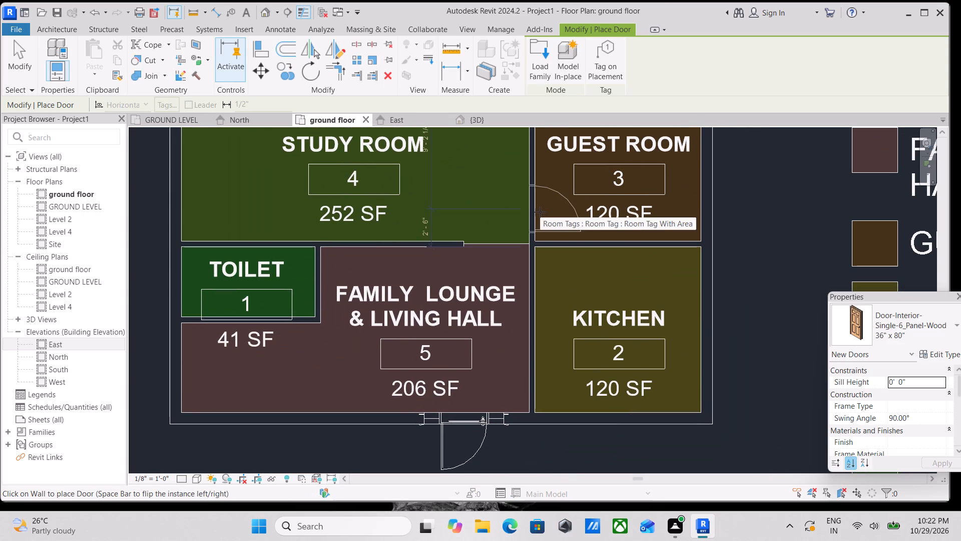
pyautogui.click(540, 212)
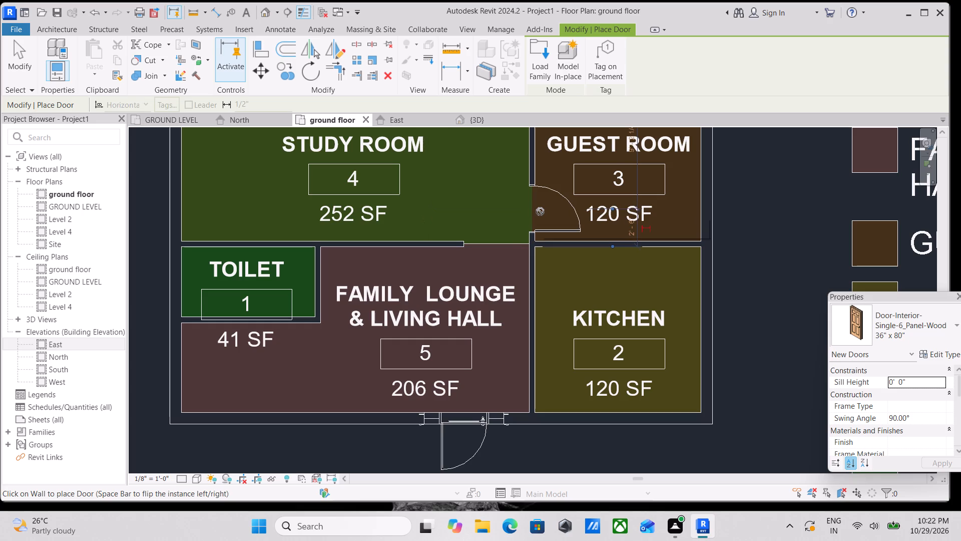
# Finish door placement and examine the ground floor plan's interior partitions around the toilet, lounge and bedrooms for the next door location.
pyautogui.moveTo(419, 252); pyautogui.dragTo(449, 351, button='middle')
pyautogui.moveTo(490, 288); pyautogui.dragTo(503, 251, button='middle')
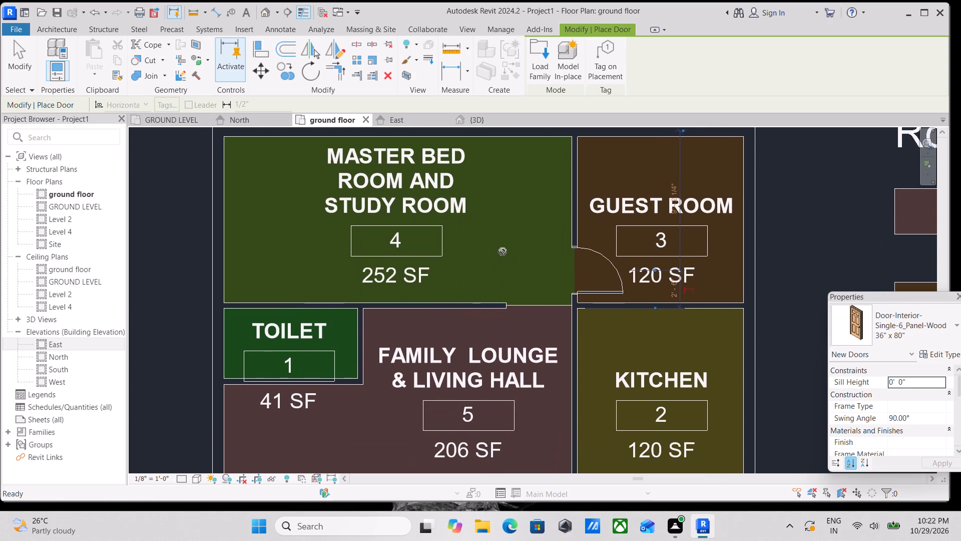
pyautogui.scroll(-2, 506, 257)
pyautogui.moveTo(506, 257); pyautogui.dragTo(510, 235, button='middle')
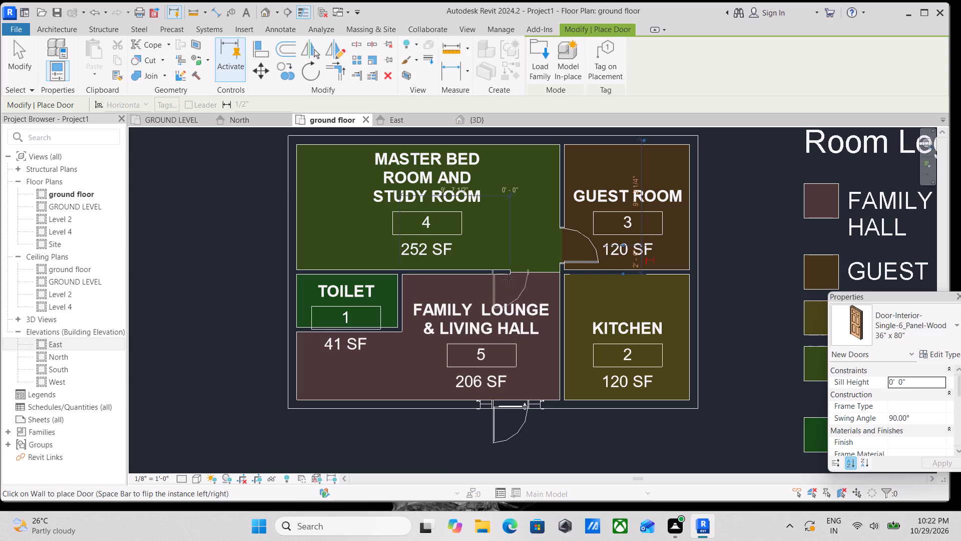
pyautogui.scroll(1, 497, 280)
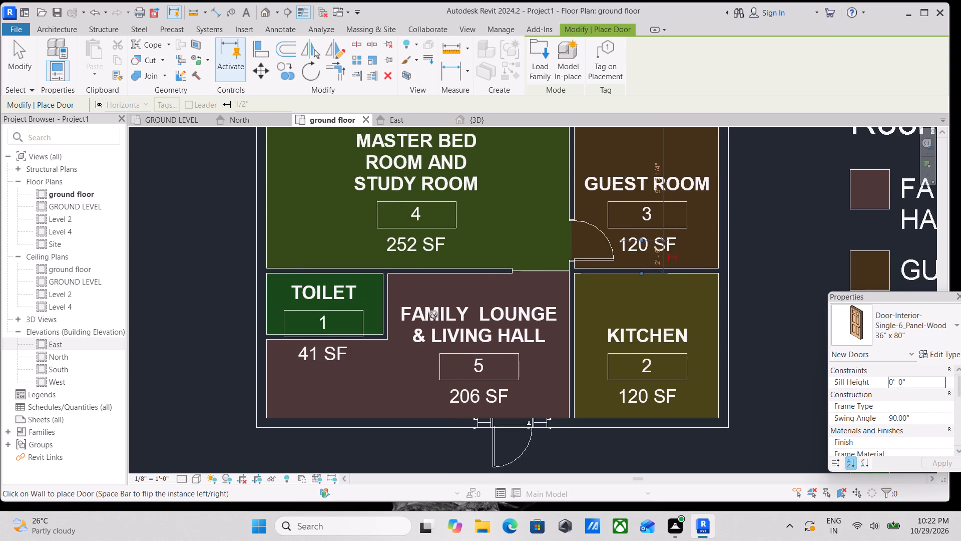
pyautogui.moveTo(434, 310); pyautogui.dragTo(499, 252, button='middle')
pyautogui.moveTo(552, 269); pyautogui.dragTo(490, 326, button='middle')
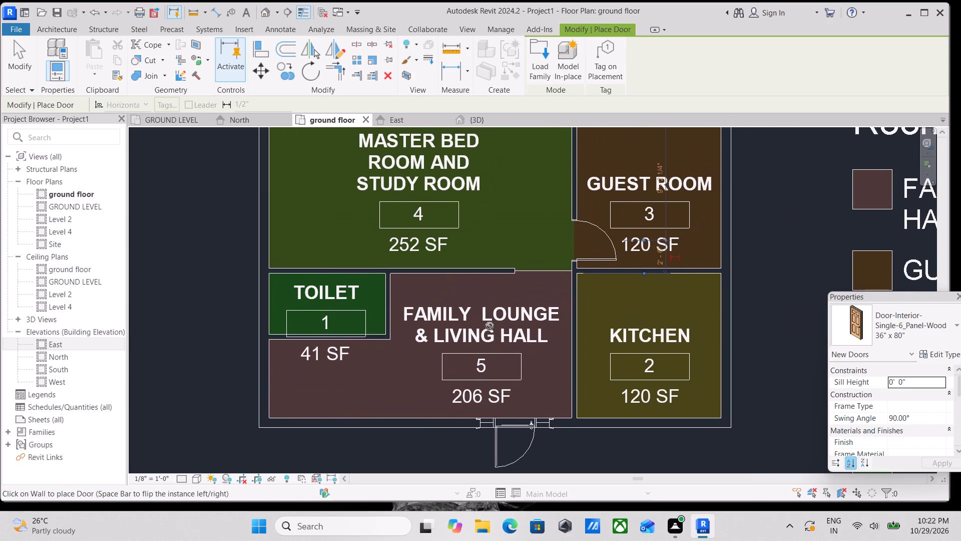
pyautogui.moveTo(505, 201); pyautogui.dragTo(411, 302, button='middle')
pyautogui.scroll(-1, 503, 202)
pyautogui.press('Escape')
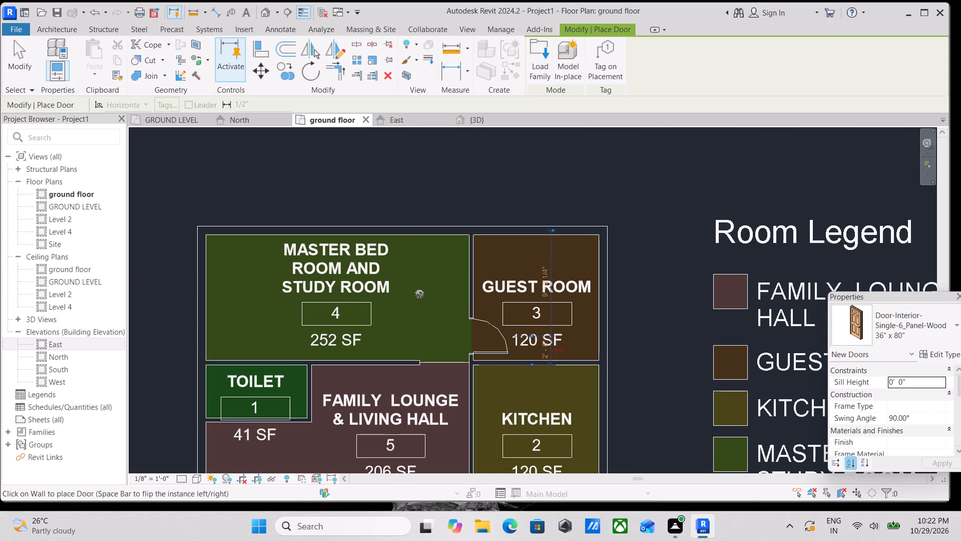
pyautogui.press('Escape')
pyautogui.press('Escape')
pyautogui.scroll(-2, 423, 291)
pyautogui.moveTo(423, 291); pyautogui.dragTo(464, 227, button='middle')
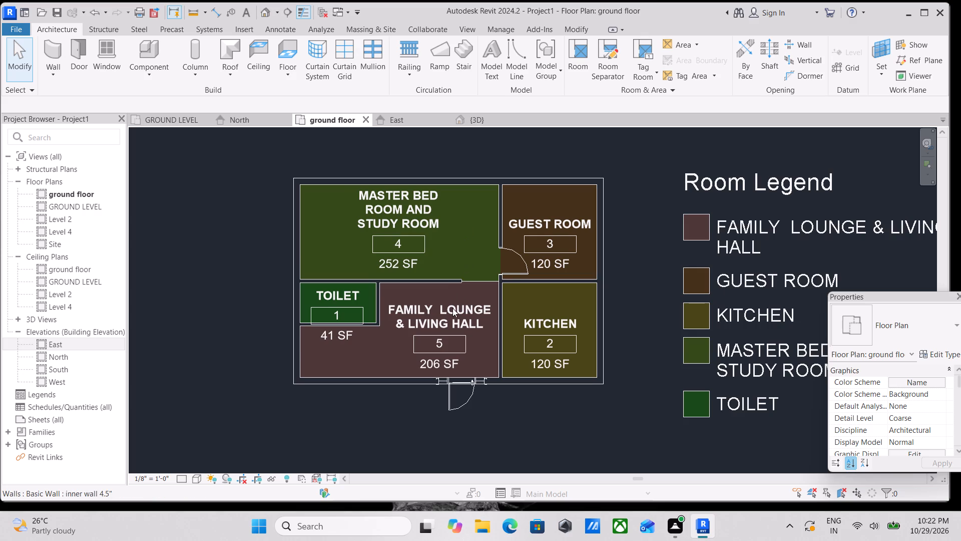
pyautogui.scroll(4, 451, 302)
pyautogui.scroll(-1, 457, 281)
pyautogui.moveTo(457, 281); pyautogui.dragTo(457, 266, button='middle')
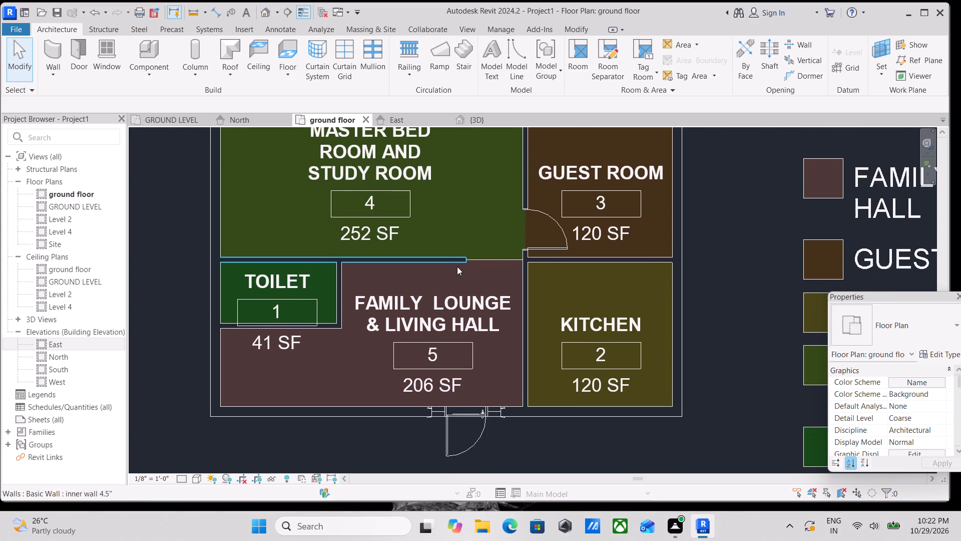
pyautogui.scroll(-2, 428, 309)
pyautogui.moveTo(427, 299); pyautogui.dragTo(426, 320, button='middle')
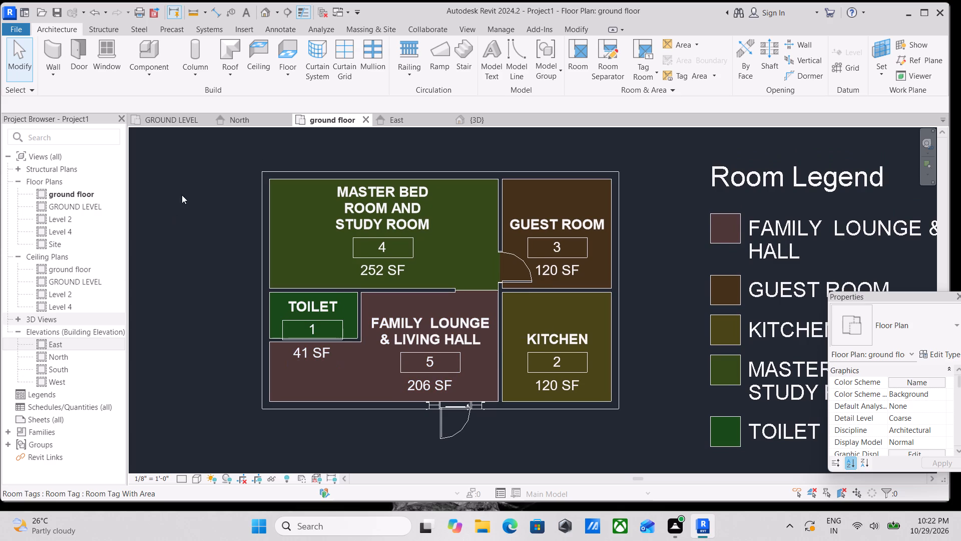
# Place a Single-Flush 30" x 80" door between toilet and family lounge, swinging into the lounge, about 2'-0" from the master bedroom partition.
pyautogui.scroll(-2, 320, 251)
pyautogui.moveTo(348, 272); pyautogui.dragTo(305, 275, button='middle')
pyautogui.scroll(2, 316, 341)
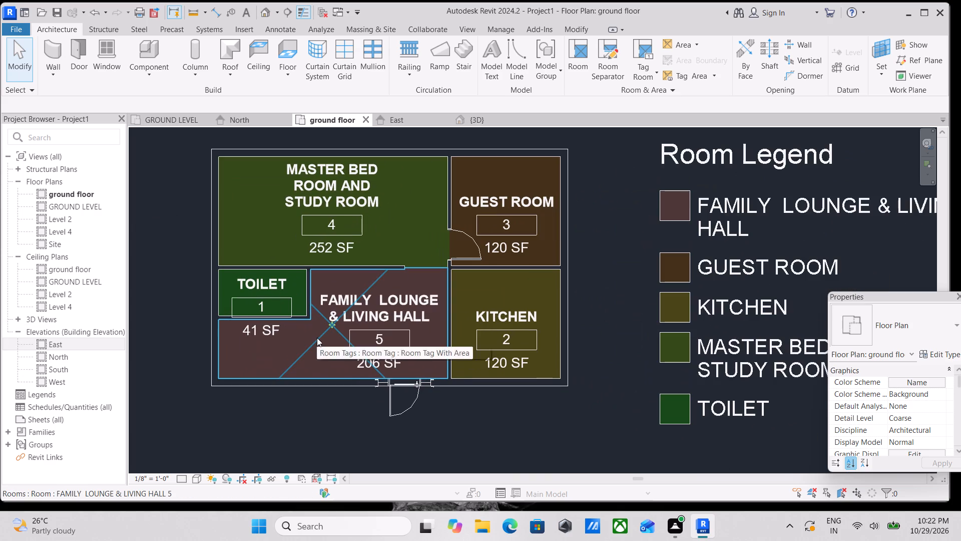
pyautogui.press('d')
pyautogui.press('r')
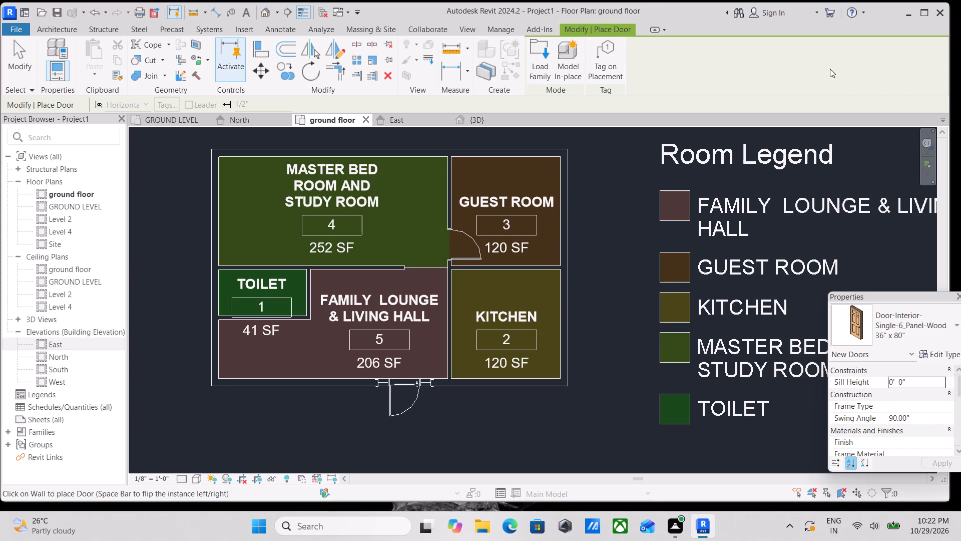
pyautogui.click(938, 333)
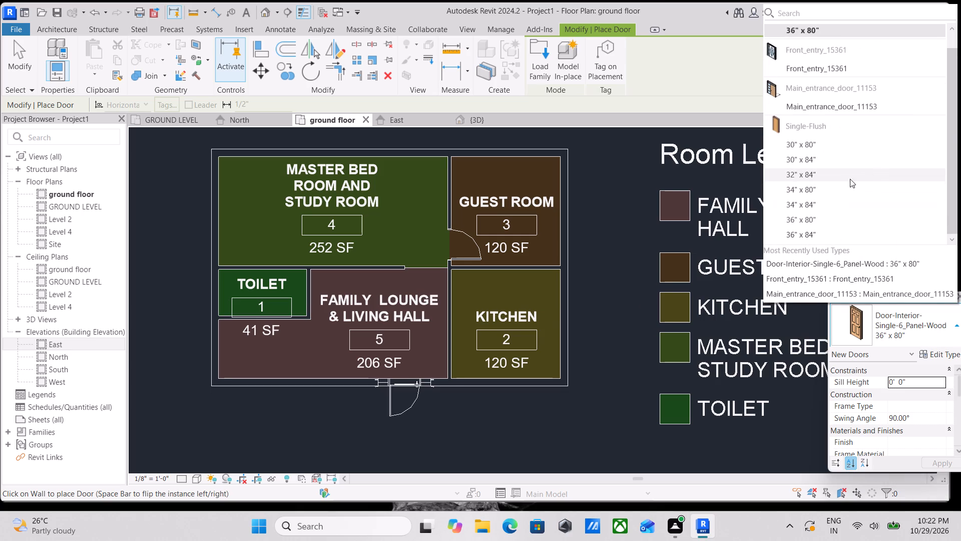
pyautogui.scroll(-3, 821, 204)
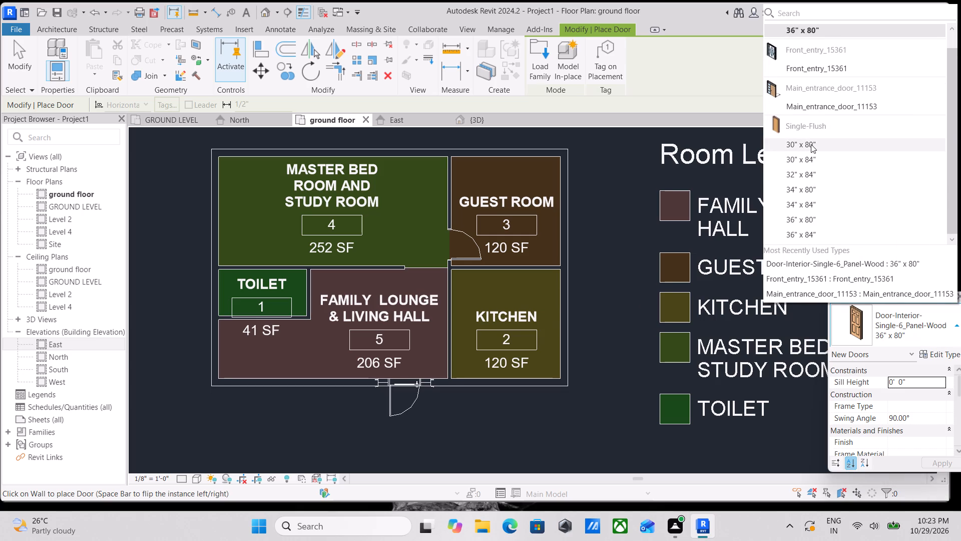
pyautogui.click(804, 146)
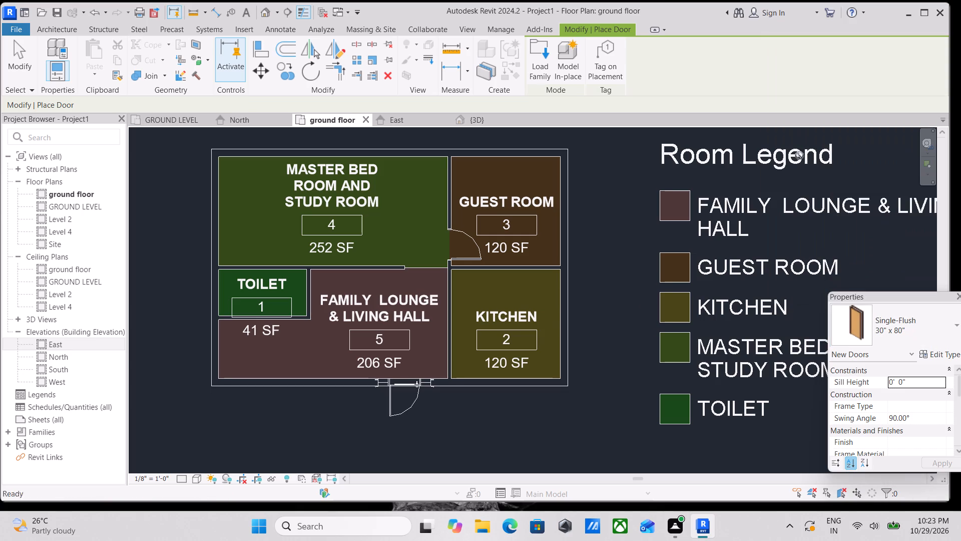
pyautogui.scroll(2, 288, 316)
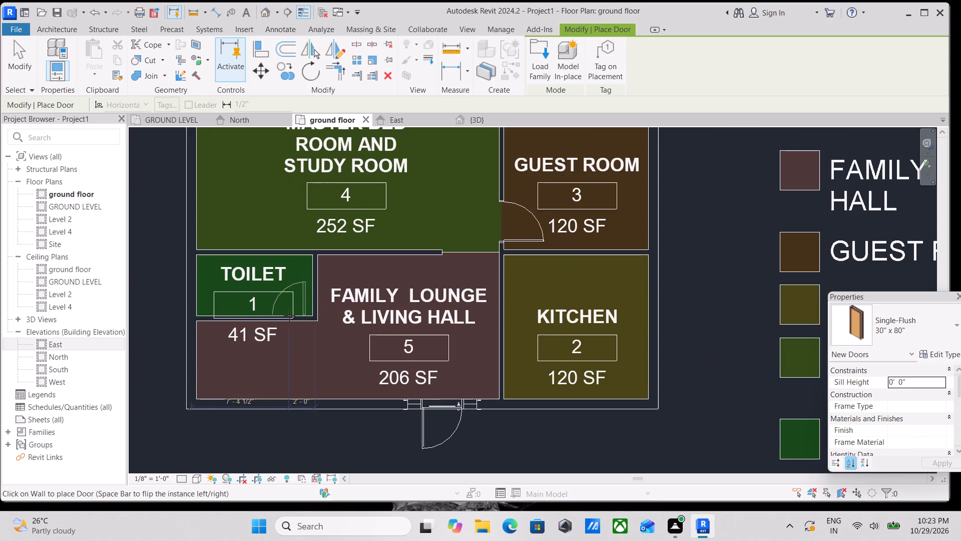
pyautogui.click(317, 279)
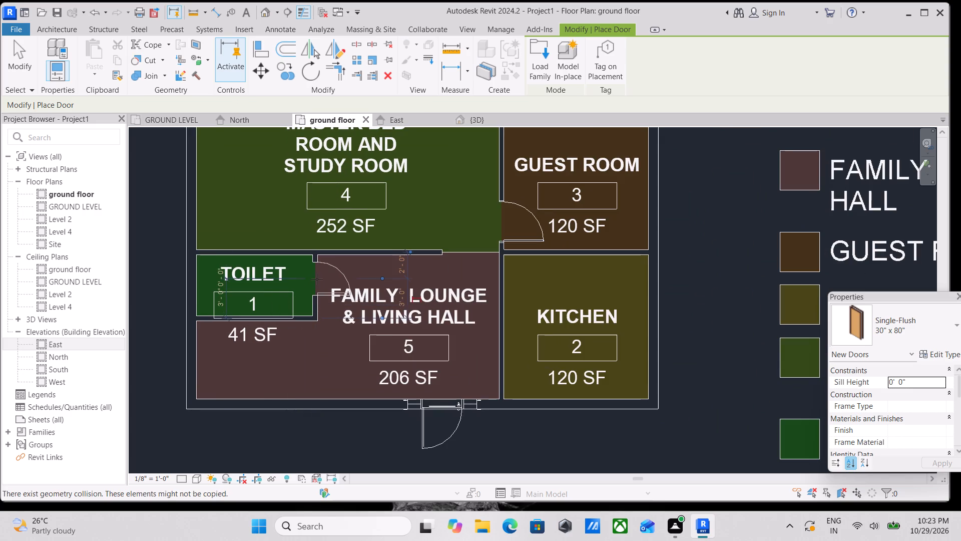
pyautogui.press('Escape')
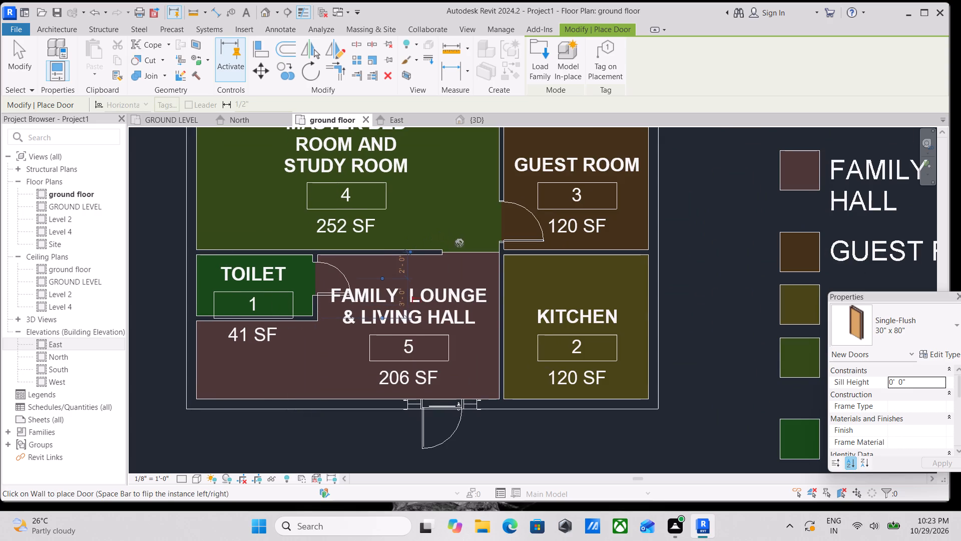
pyautogui.press('Escape')
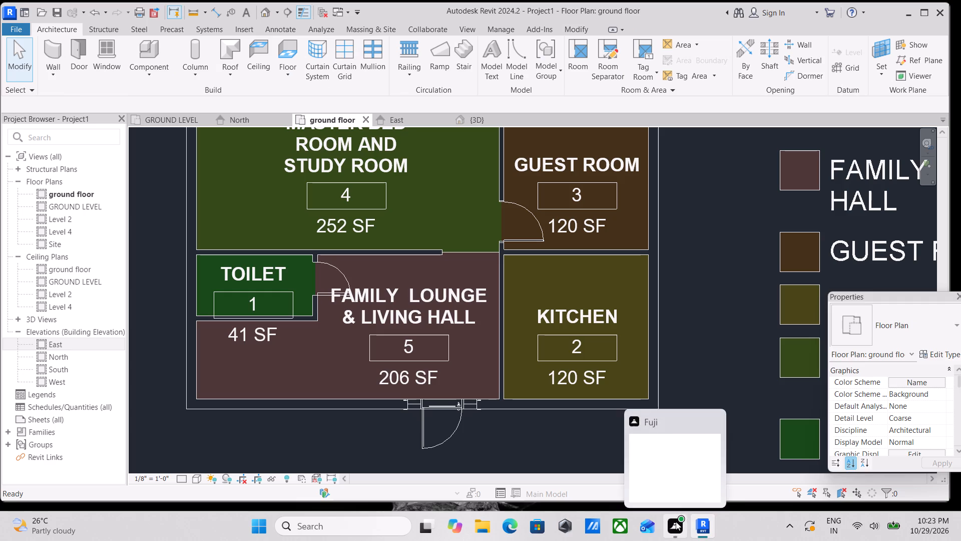
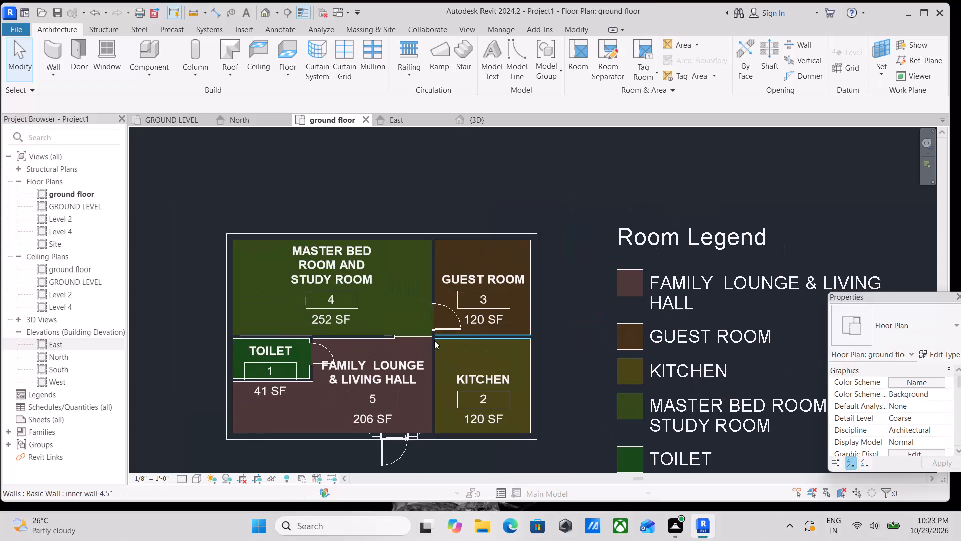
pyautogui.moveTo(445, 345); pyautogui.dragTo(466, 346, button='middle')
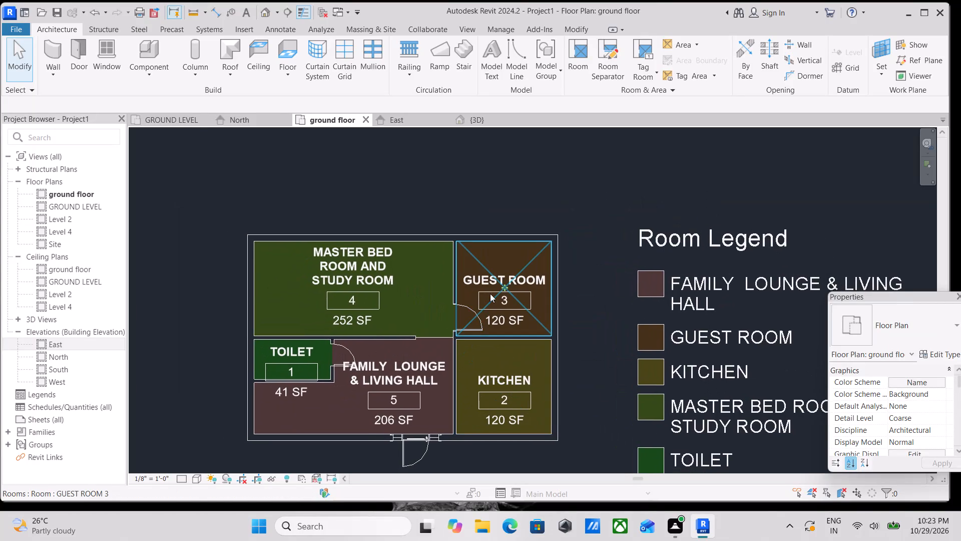
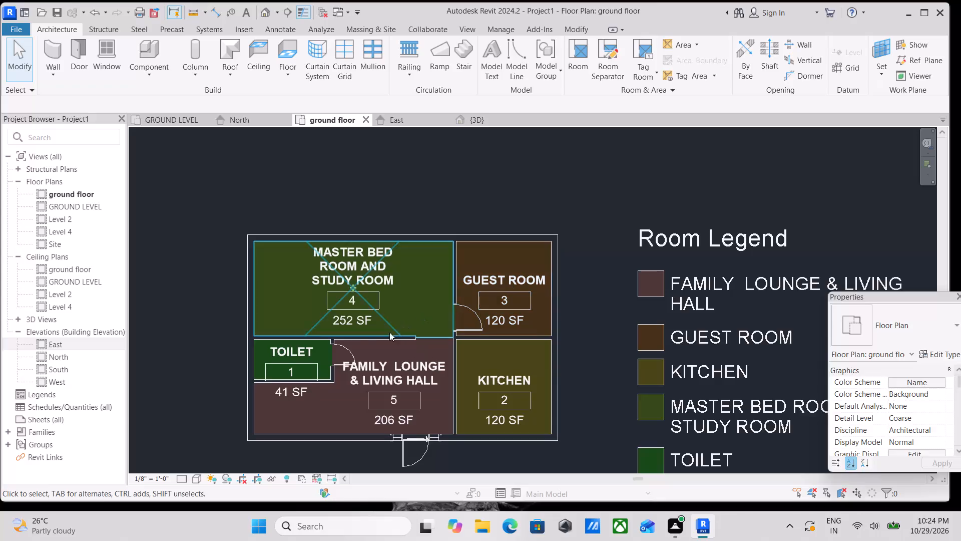
# Place a Fixed 36" x 48" window in the toilet's outer wall, centred 2'-6" from each side.
pyautogui.scroll(-3, 363, 348)
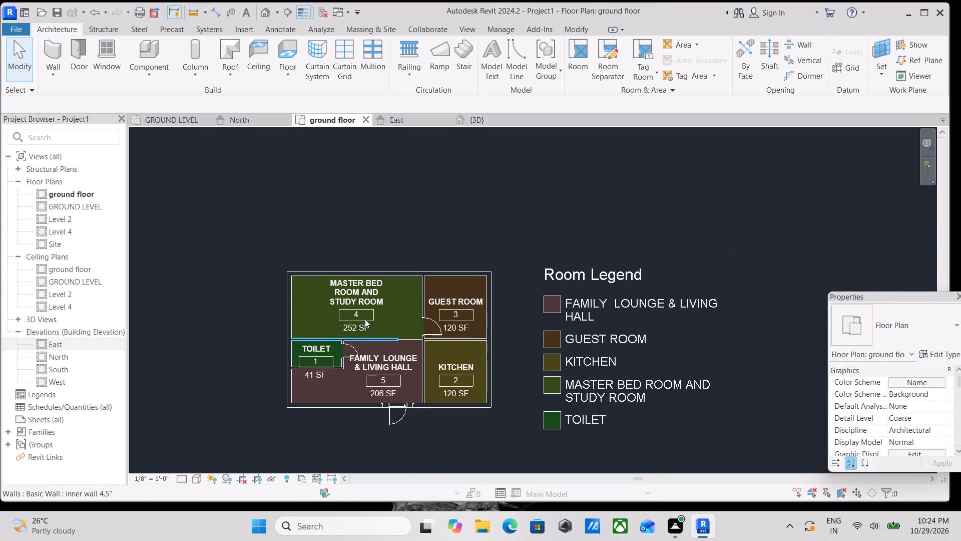
pyautogui.moveTo(391, 353); pyautogui.dragTo(569, 310, button='middle')
pyautogui.scroll(3, 559, 310)
pyautogui.press('Escape')
pyautogui.scroll(1, 569, 274)
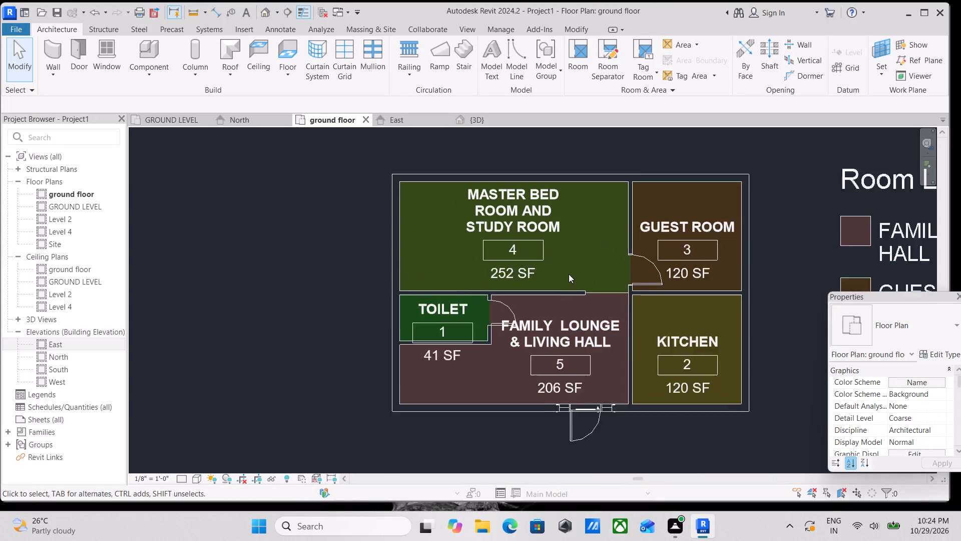
pyautogui.scroll(1, 569, 274)
pyautogui.moveTo(569, 274); pyautogui.dragTo(564, 298, button='middle')
pyautogui.write('WN')
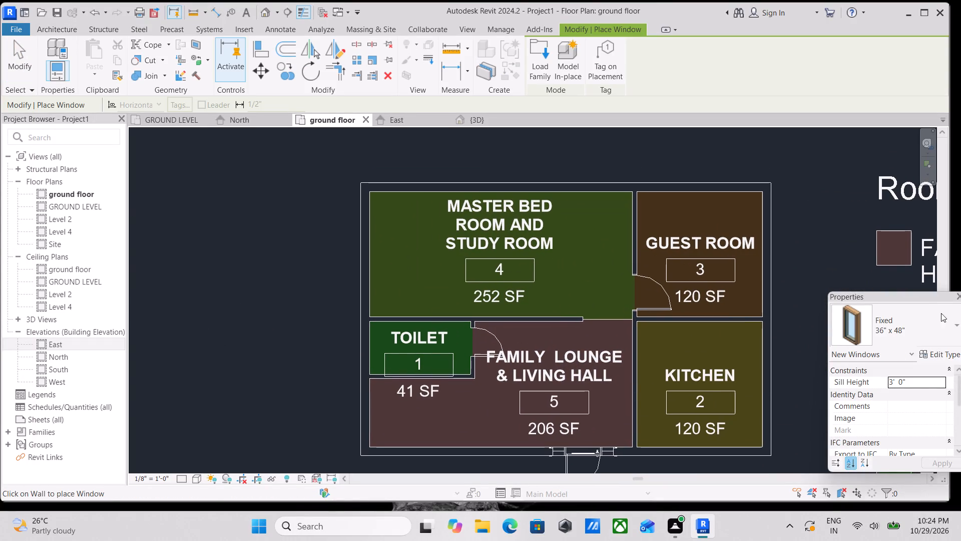
pyautogui.scroll(3, 360, 352)
pyautogui.click(364, 344)
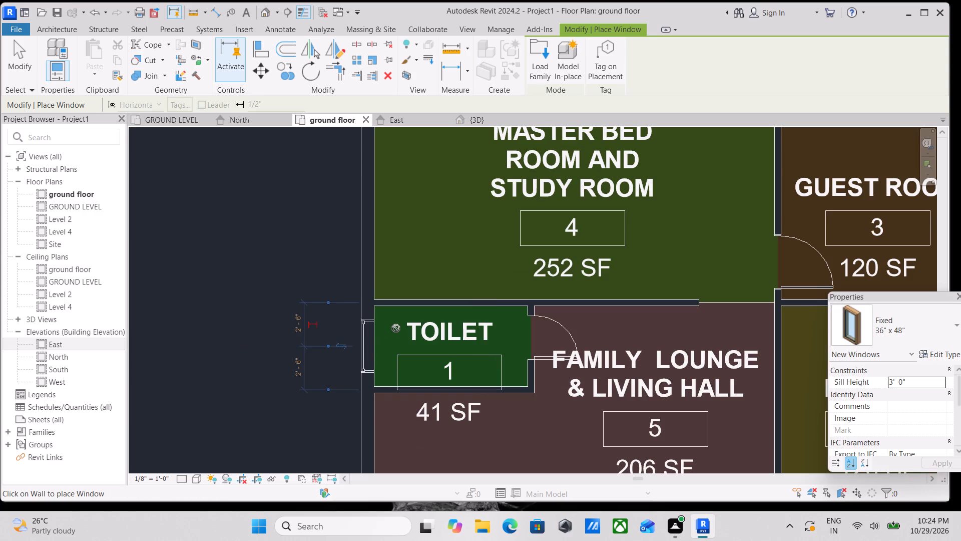
pyautogui.press('Escape')
pyautogui.press('Escape')
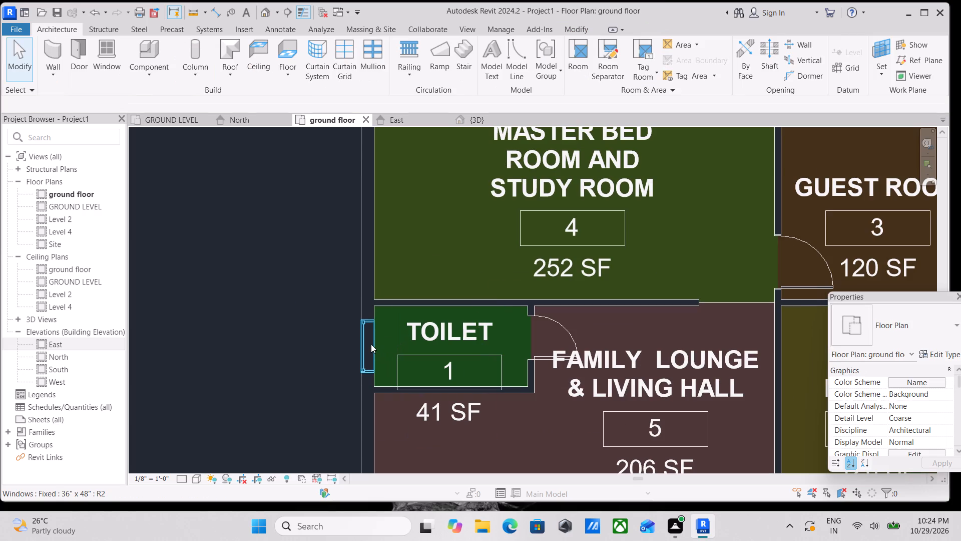
# Set the toilet window's sill height to 7'.
pyautogui.click(371, 344)
pyautogui.click(911, 396)
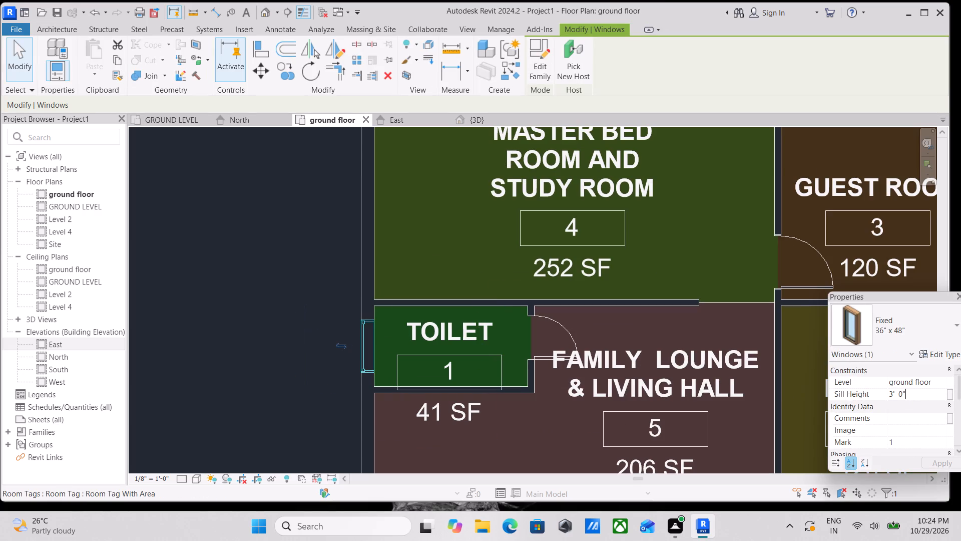
pyautogui.moveTo(911, 397); pyautogui.dragTo(846, 398)
pyautogui.write("7'")
pyautogui.press('Return')
pyautogui.scroll(-2, 792, 381)
pyautogui.press('Escape')
# Start placing another window and open the imperial library's US folder for loading a family.
pyautogui.scroll(-1, 697, 372)
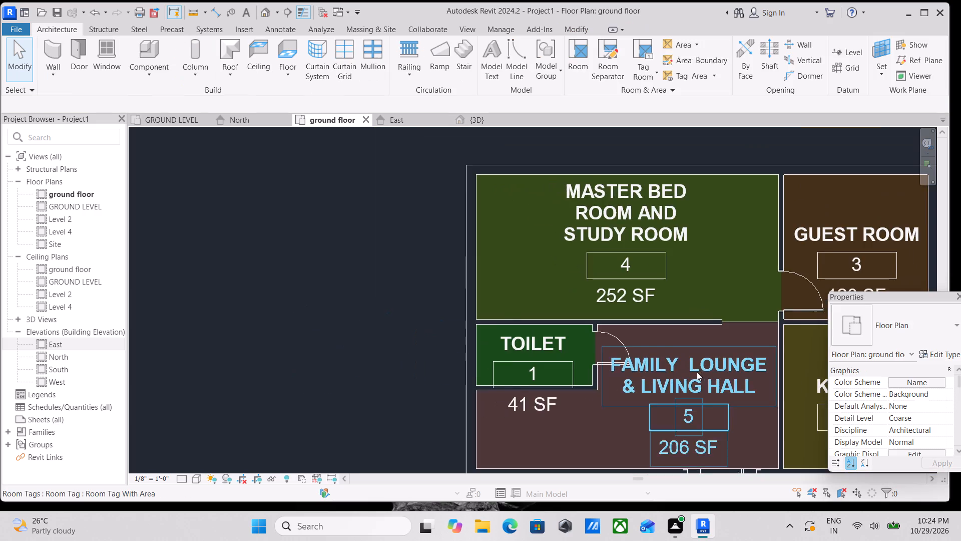
pyautogui.scroll(-1, 697, 372)
pyautogui.moveTo(690, 366); pyautogui.dragTo(631, 280, button='middle')
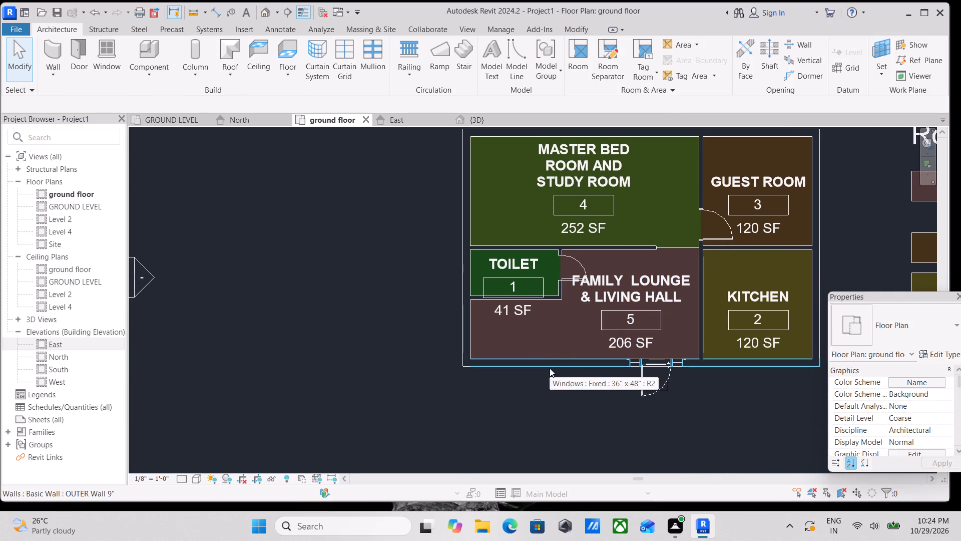
pyautogui.press('w')
pyautogui.press('n')
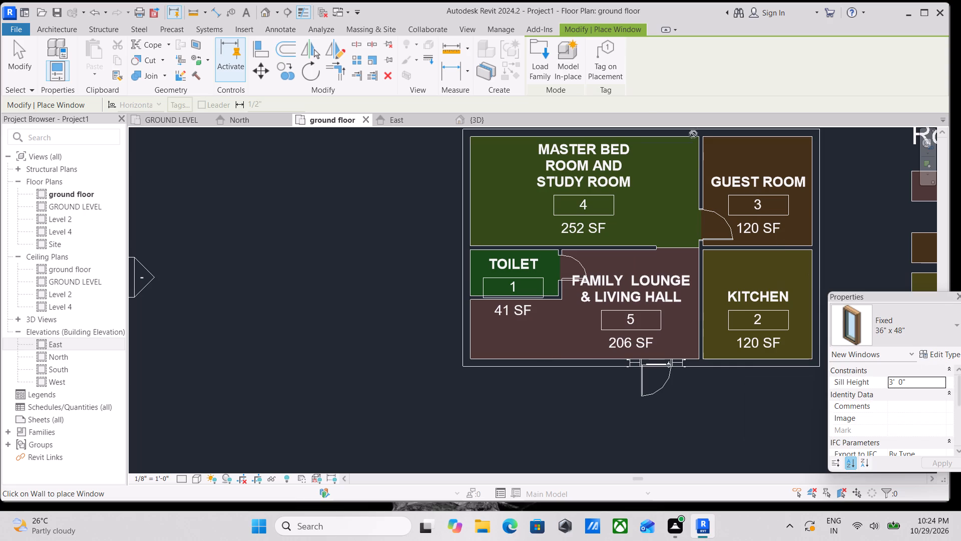
pyautogui.click(534, 50)
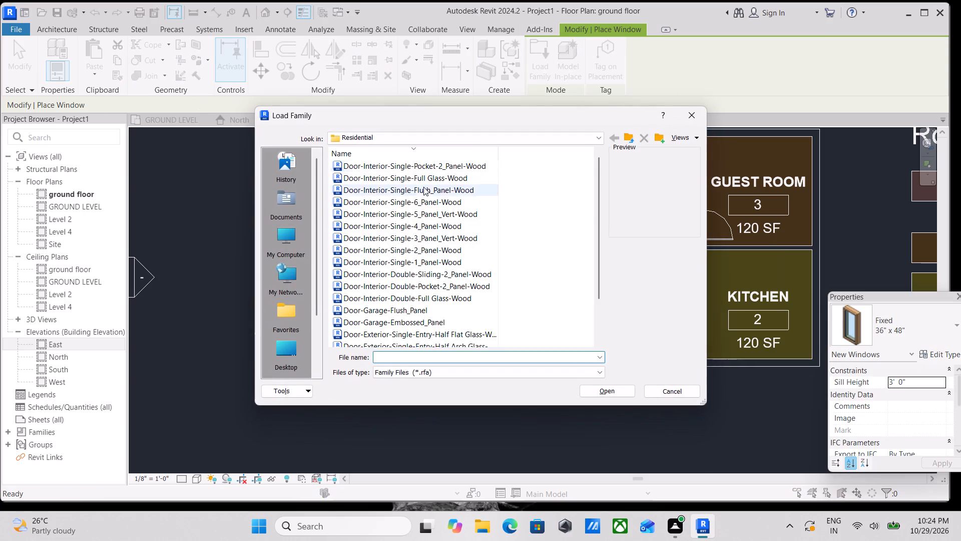
pyautogui.click(366, 230)
pyautogui.doubleClick(284, 200)
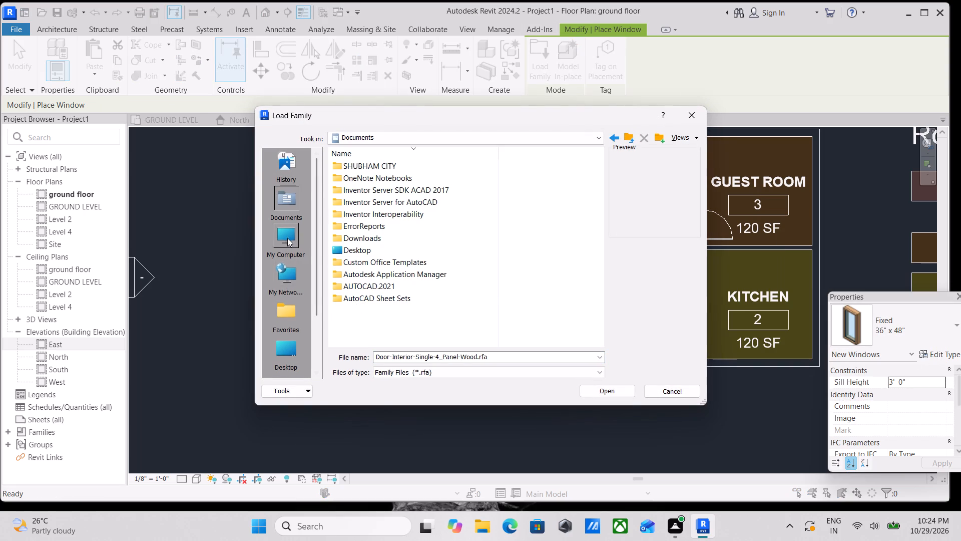
pyautogui.scroll(-2, 278, 268)
pyautogui.doubleClick(285, 328)
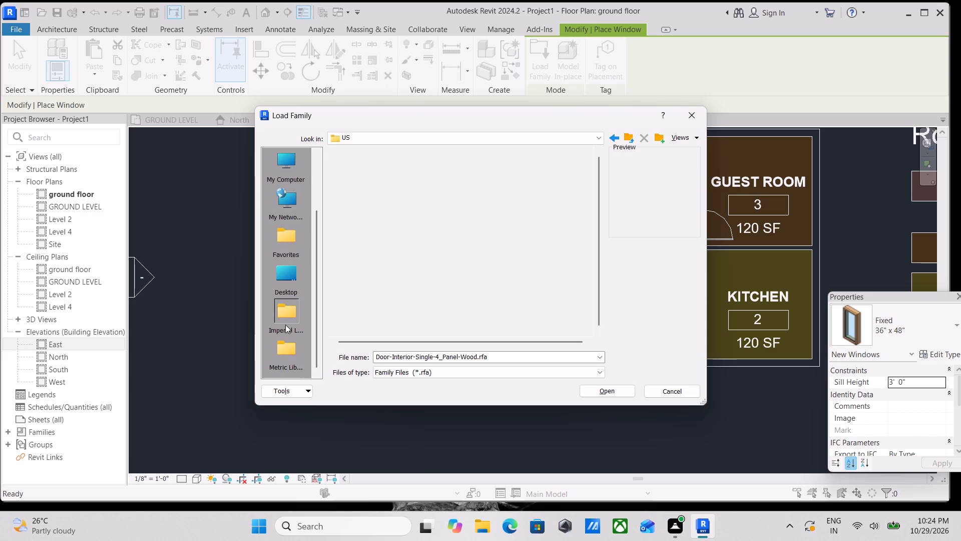
# Look through the US library's category folders for a family to load.
pyautogui.scroll(-9, 346, 269)
pyautogui.scroll(1, 355, 292)
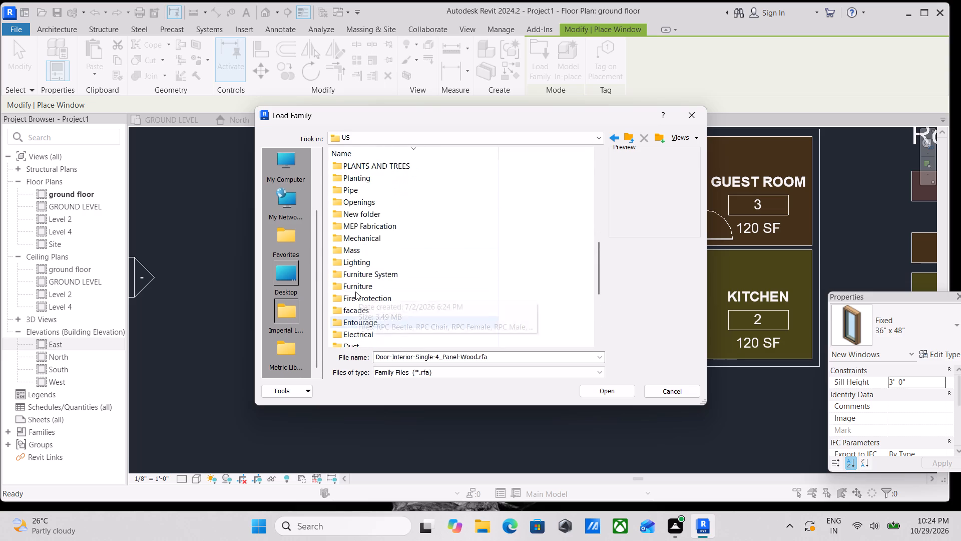
pyautogui.scroll(2, 355, 292)
pyautogui.scroll(-11, 355, 292)
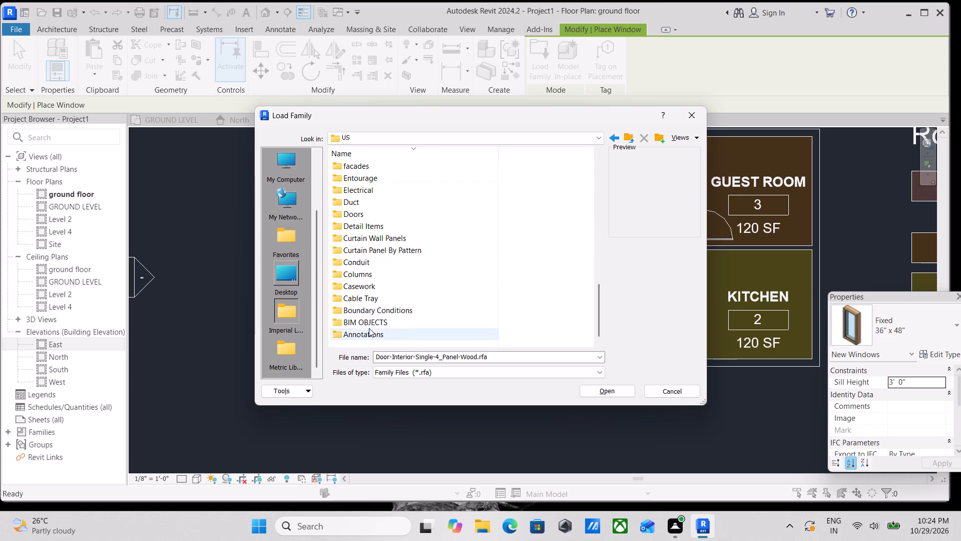
pyautogui.scroll(4, 369, 328)
pyautogui.scroll(3, 364, 263)
pyautogui.scroll(-5, 364, 263)
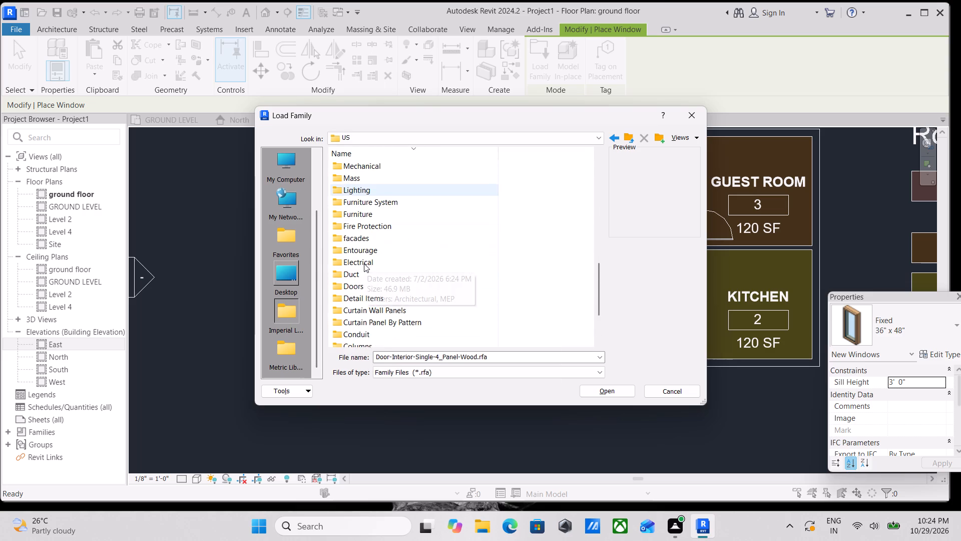
pyautogui.scroll(-2, 366, 287)
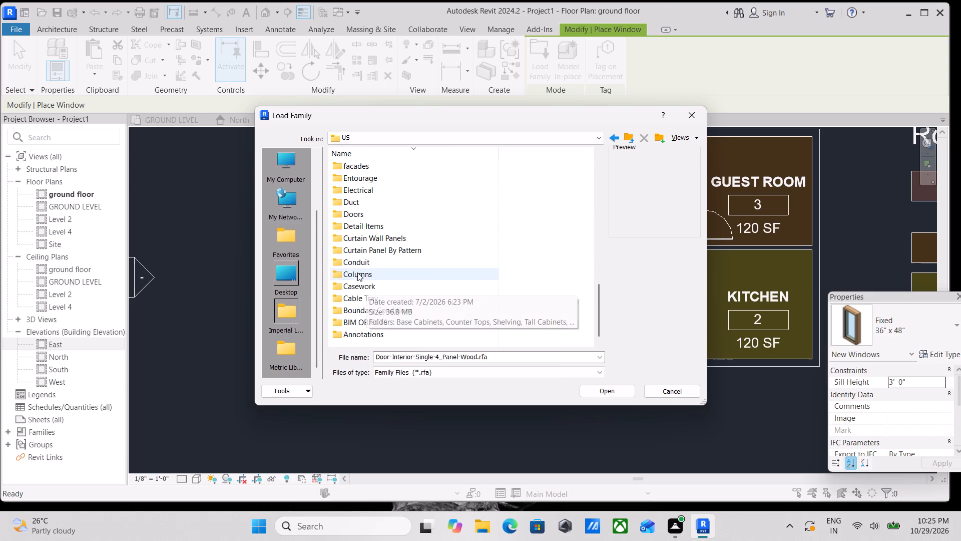
pyautogui.scroll(-2, 358, 279)
pyautogui.scroll(3, 358, 295)
pyautogui.scroll(-1, 358, 285)
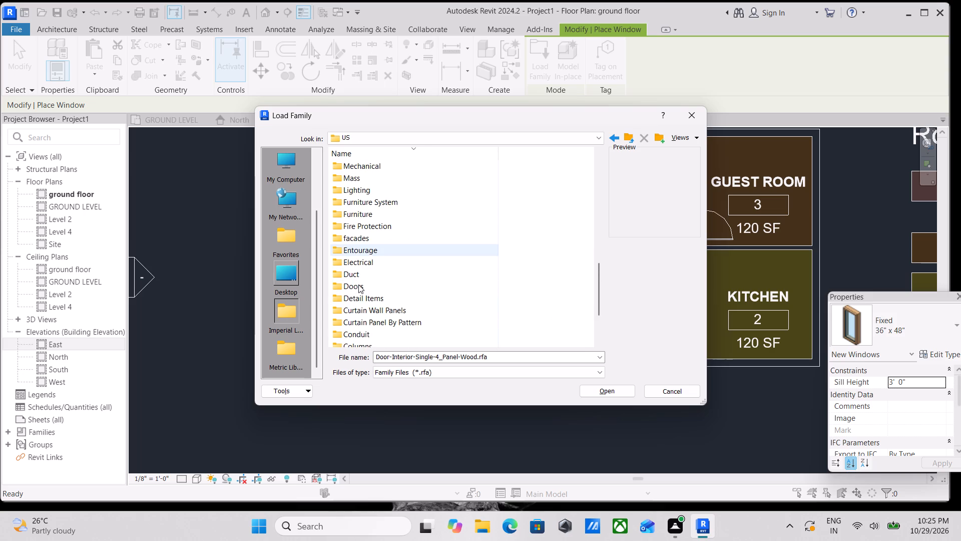
pyautogui.scroll(-1, 358, 285)
pyautogui.scroll(1, 358, 283)
# Preview the "1 arched molding for facade" family in the facades folder, and return to the US folder.
pyautogui.doubleClick(354, 235)
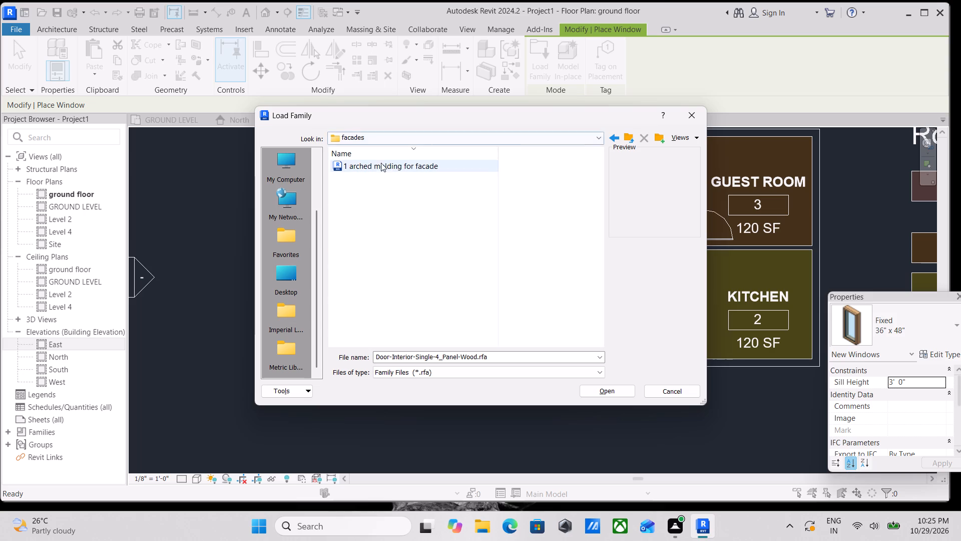
pyautogui.click(380, 169)
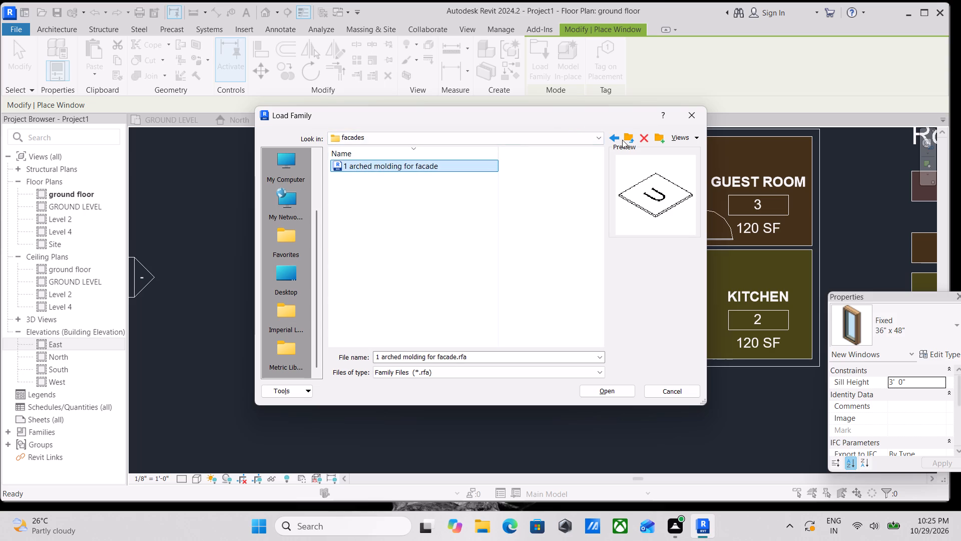
pyautogui.click(616, 139)
# Examine the full list of category folders in the US library again for a suitable family folder.
pyautogui.click(378, 239)
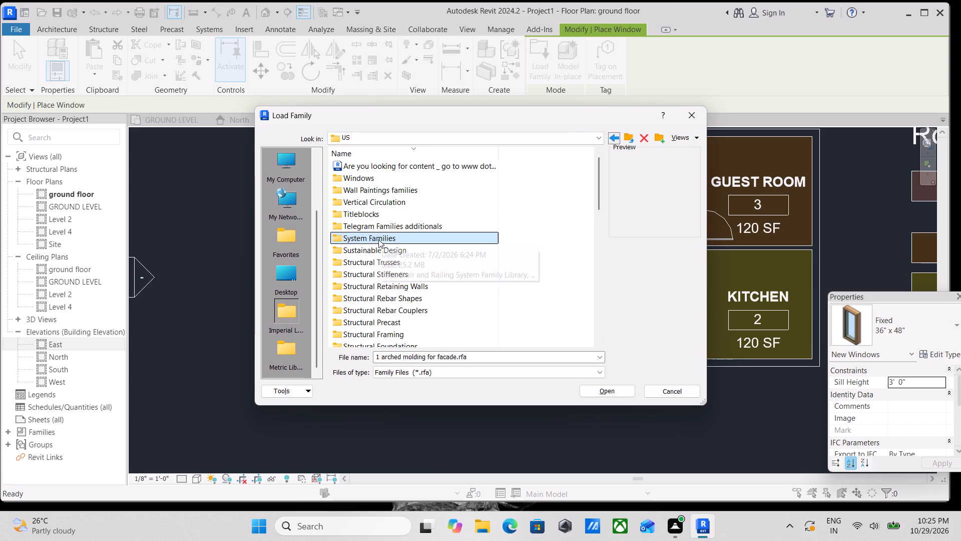
pyautogui.scroll(3, 364, 224)
pyautogui.scroll(-3, 368, 224)
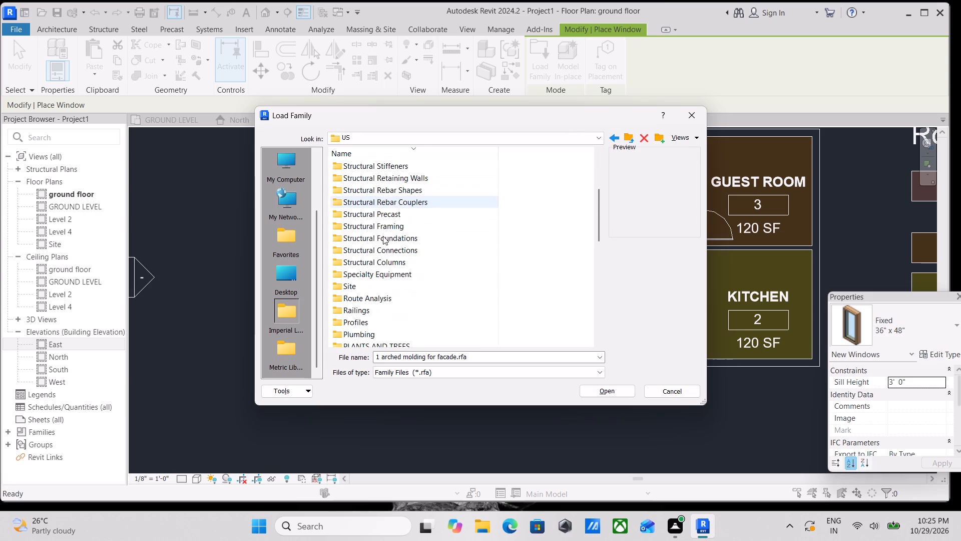
pyautogui.scroll(6, 383, 236)
pyautogui.scroll(-1, 375, 253)
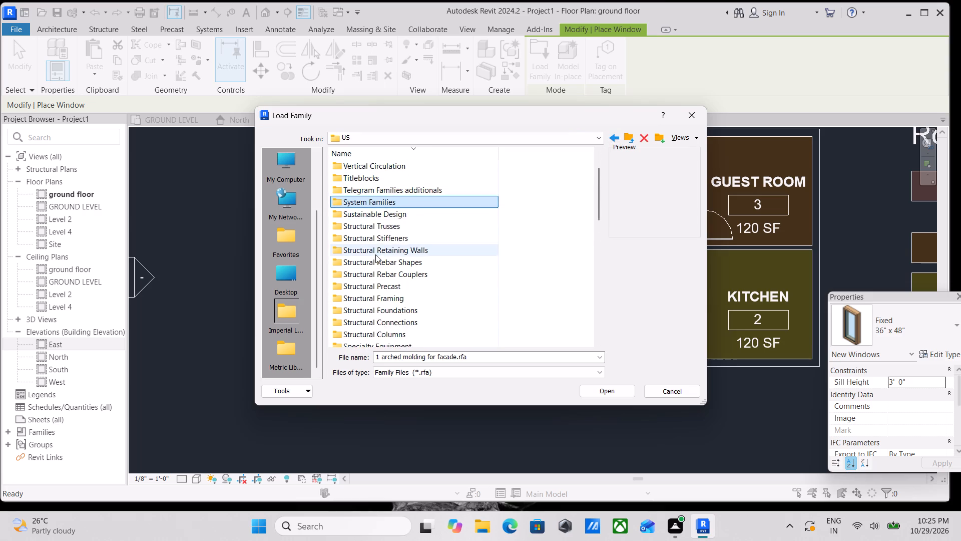
pyautogui.scroll(-1, 375, 254)
pyautogui.scroll(3, 375, 256)
pyautogui.scroll(-5, 375, 256)
pyautogui.scroll(-3, 366, 313)
pyautogui.scroll(1, 366, 313)
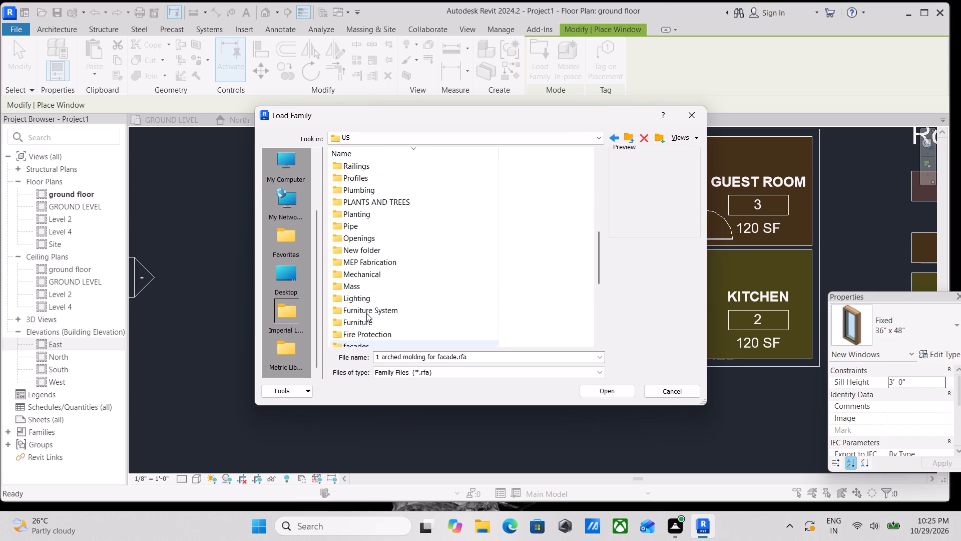
pyautogui.scroll(1, 366, 313)
pyautogui.scroll(-10, 366, 312)
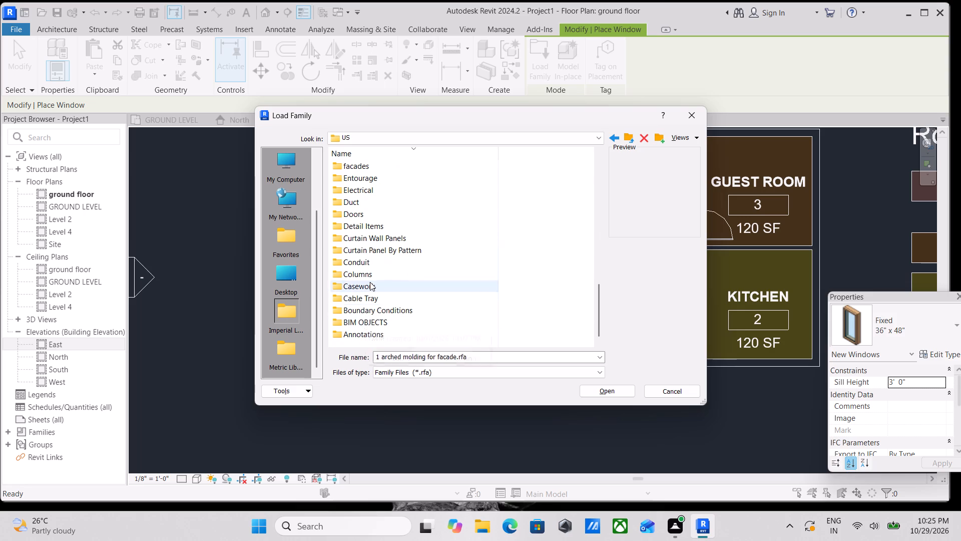
pyautogui.scroll(3, 370, 282)
pyautogui.scroll(-3, 370, 282)
pyautogui.scroll(7, 370, 282)
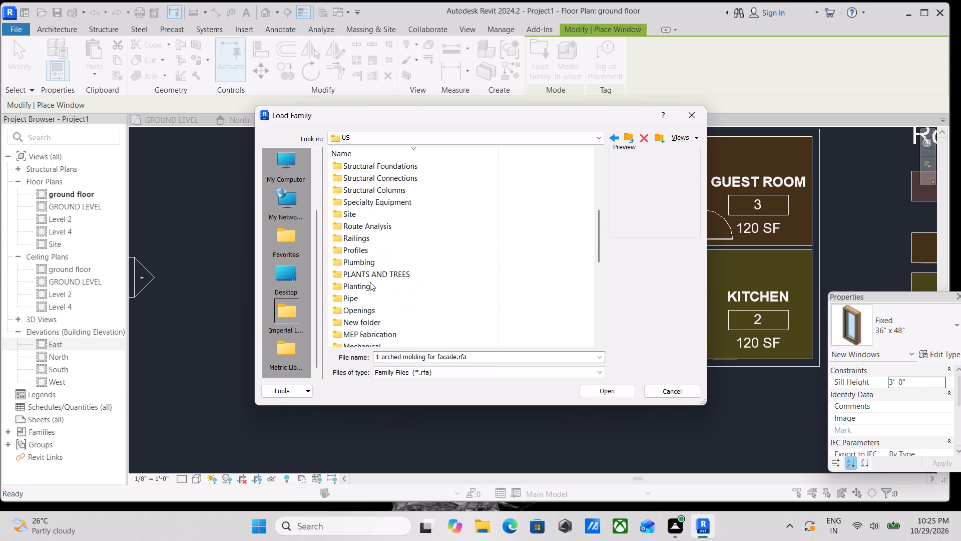
pyautogui.scroll(11, 370, 282)
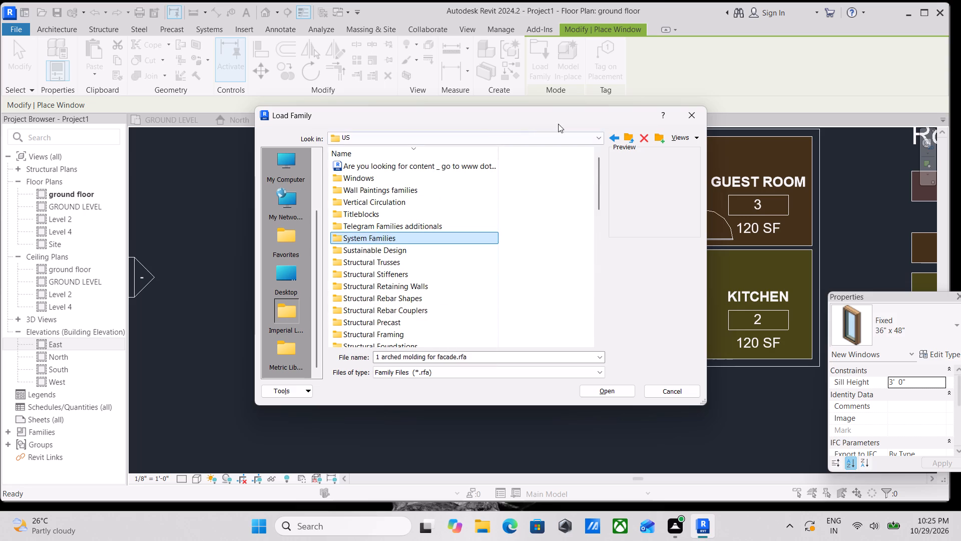
pyautogui.click(283, 312)
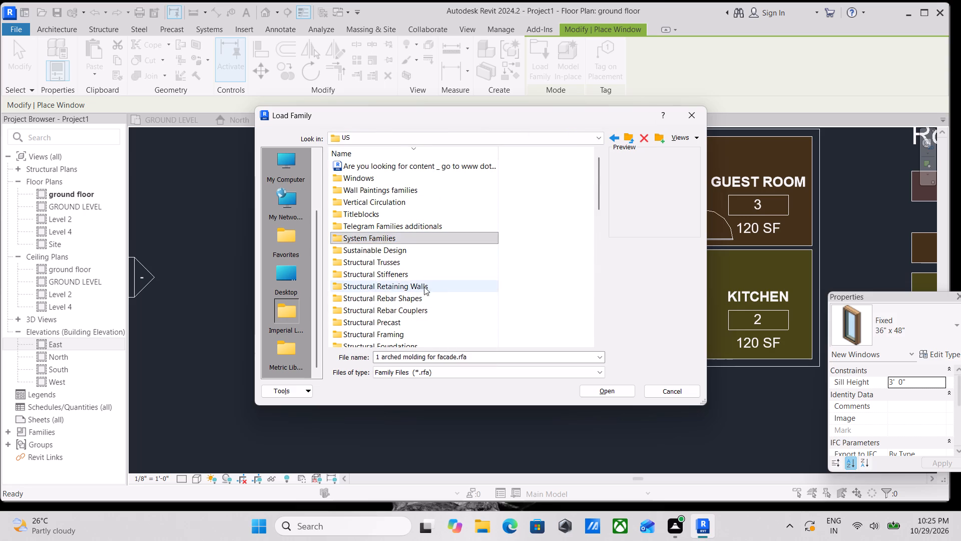
pyautogui.scroll(-15, 435, 285)
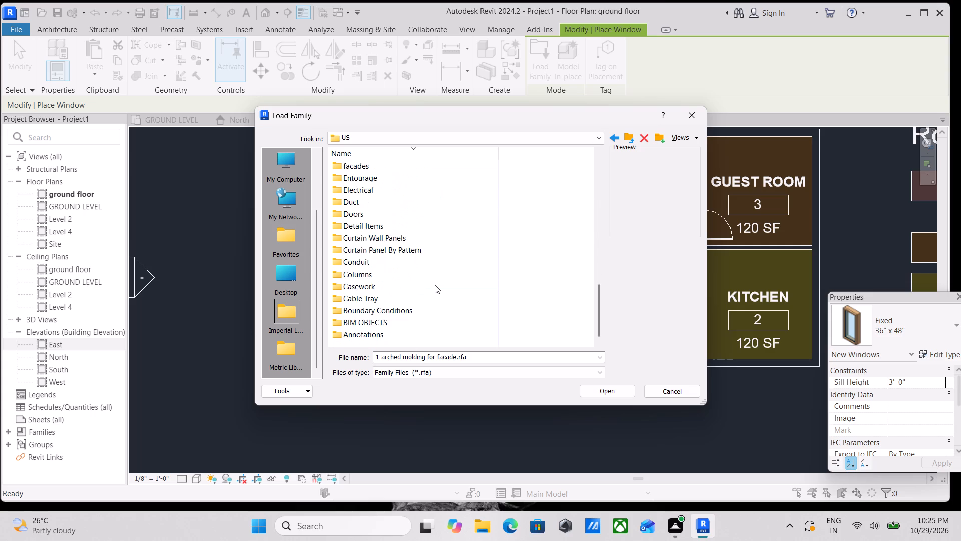
pyautogui.scroll(3, 435, 285)
# Return to the imperial library's US folder and look through its category folders again for window families.
pyautogui.click(612, 141)
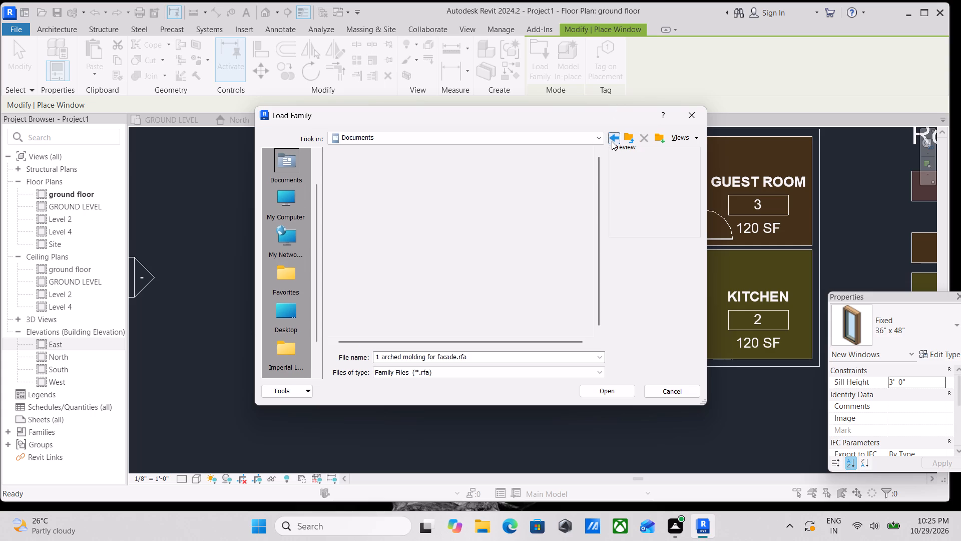
pyautogui.scroll(-1, 282, 346)
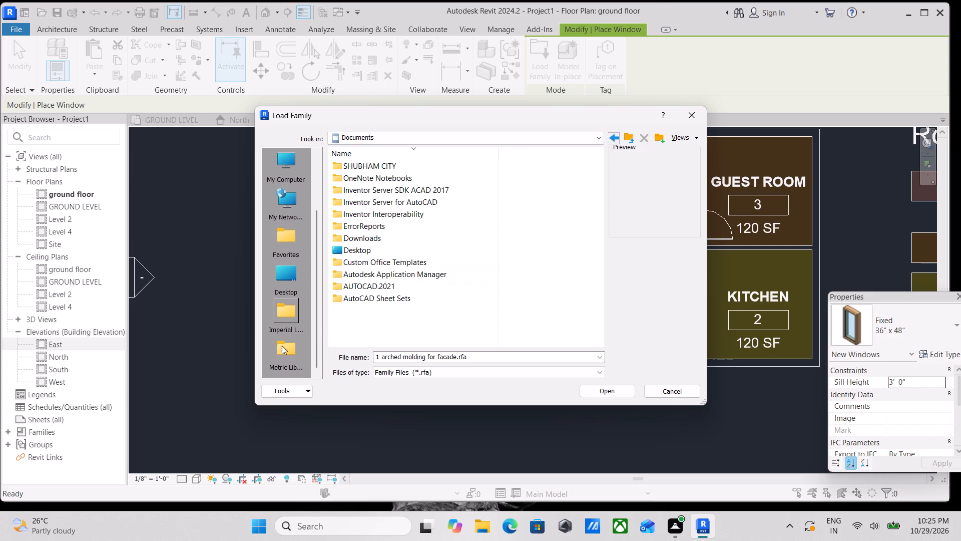
pyautogui.scroll(-1, 282, 346)
pyautogui.doubleClick(293, 323)
pyautogui.scroll(-4, 409, 176)
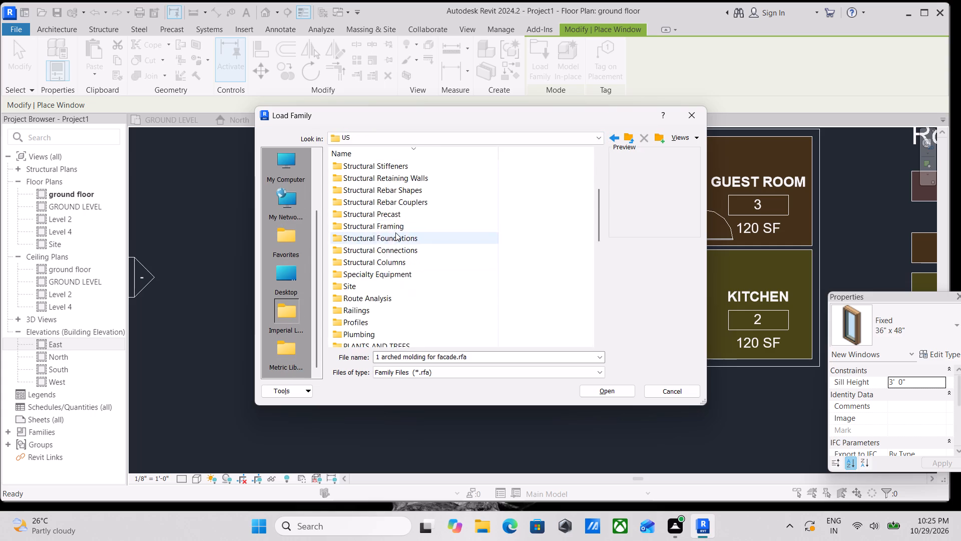
pyautogui.scroll(-14, 395, 233)
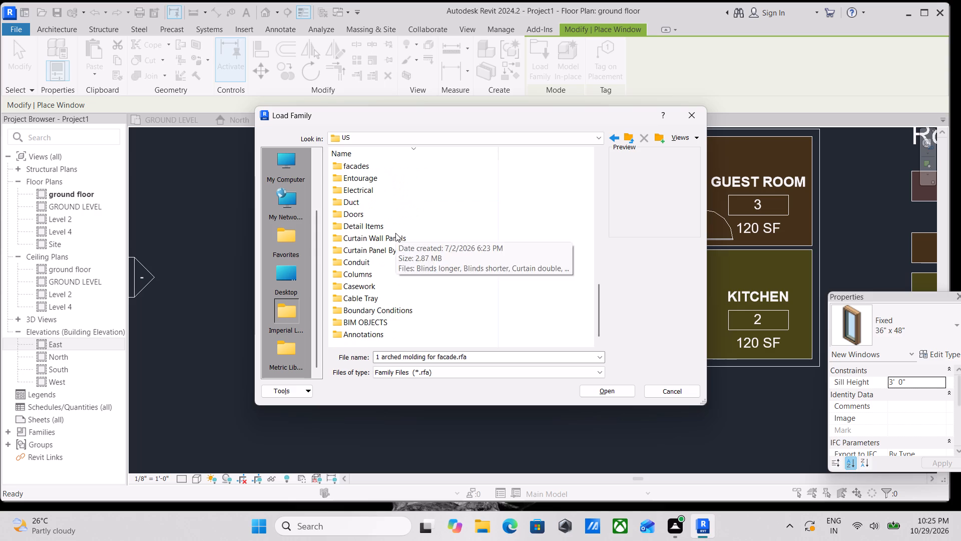
pyautogui.scroll(8, 395, 233)
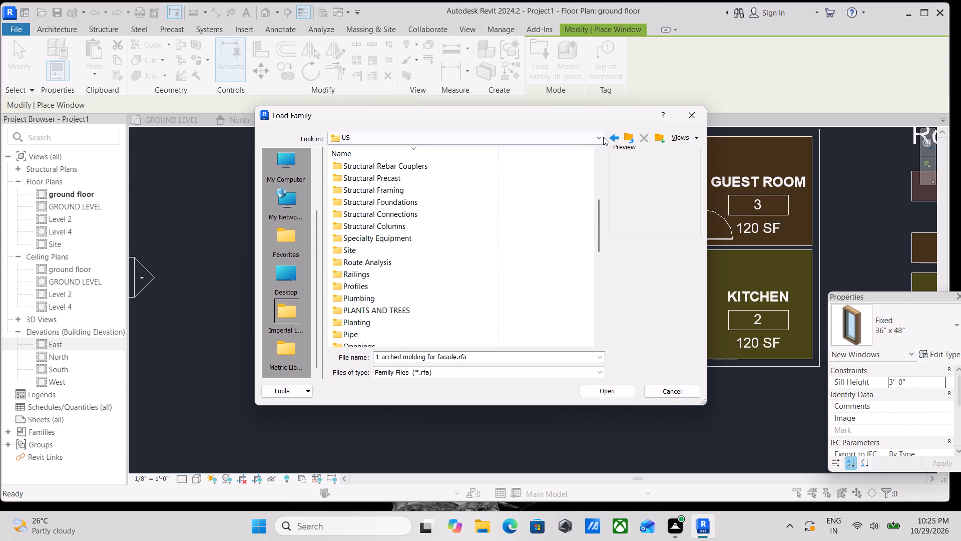
# Check the subfolders of the RVT 2024 folder for window families and go back to the US folder.
pyautogui.click(603, 137)
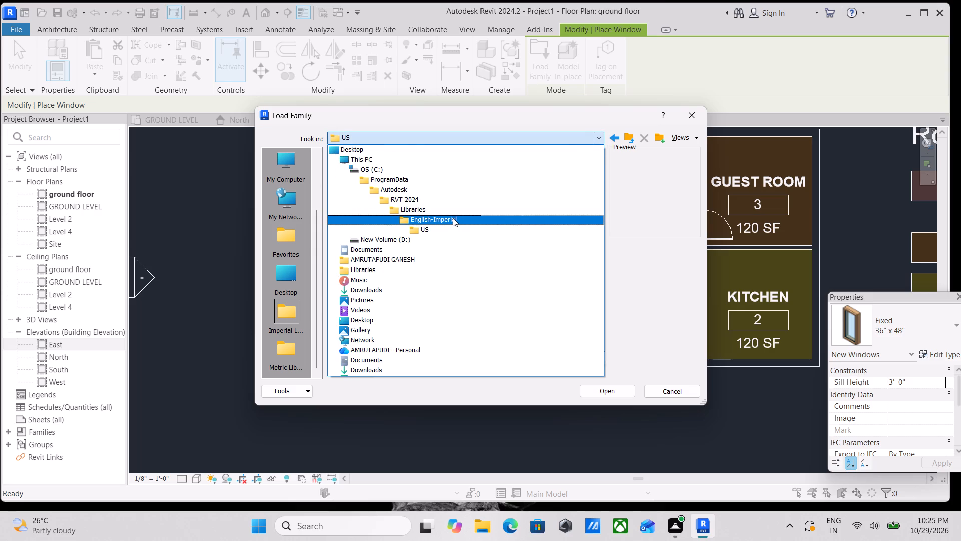
pyautogui.click(436, 197)
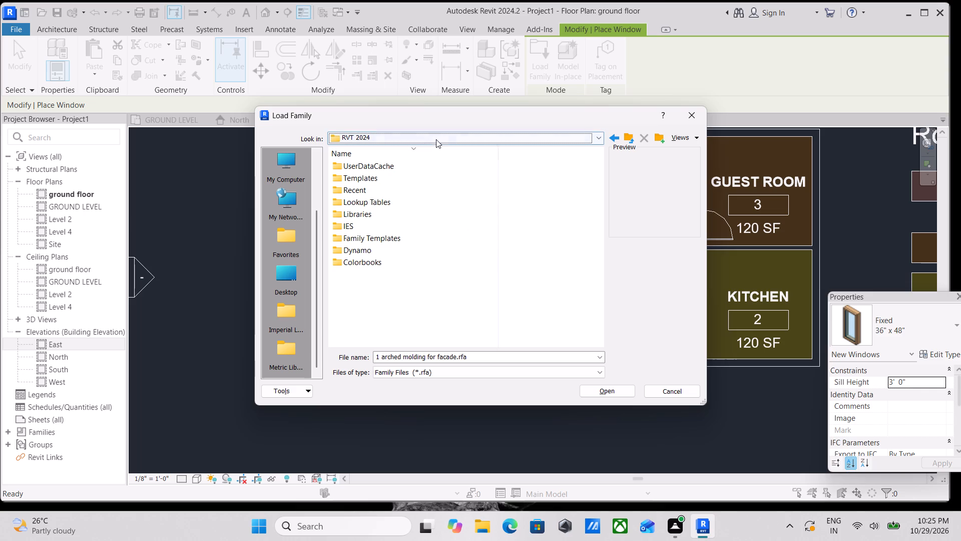
pyautogui.click(590, 138)
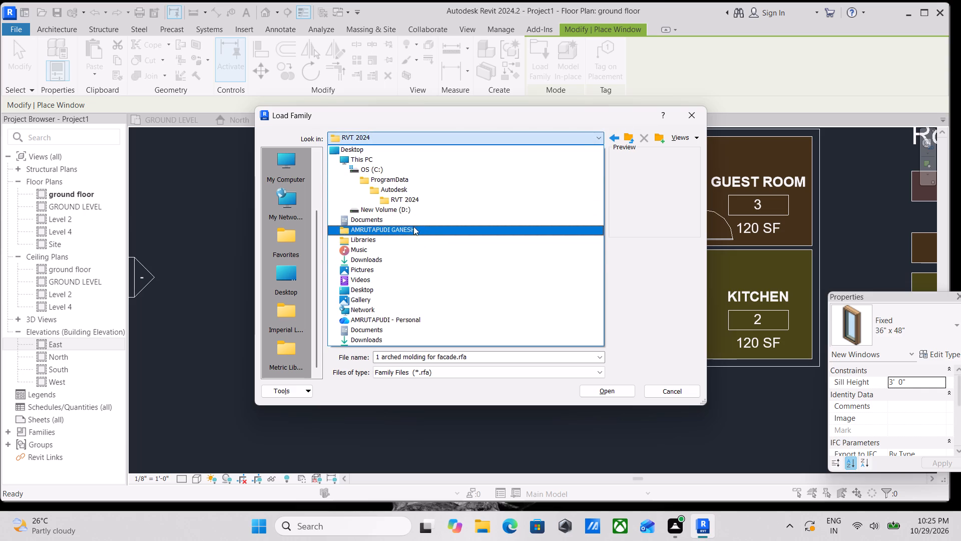
pyautogui.click(416, 199)
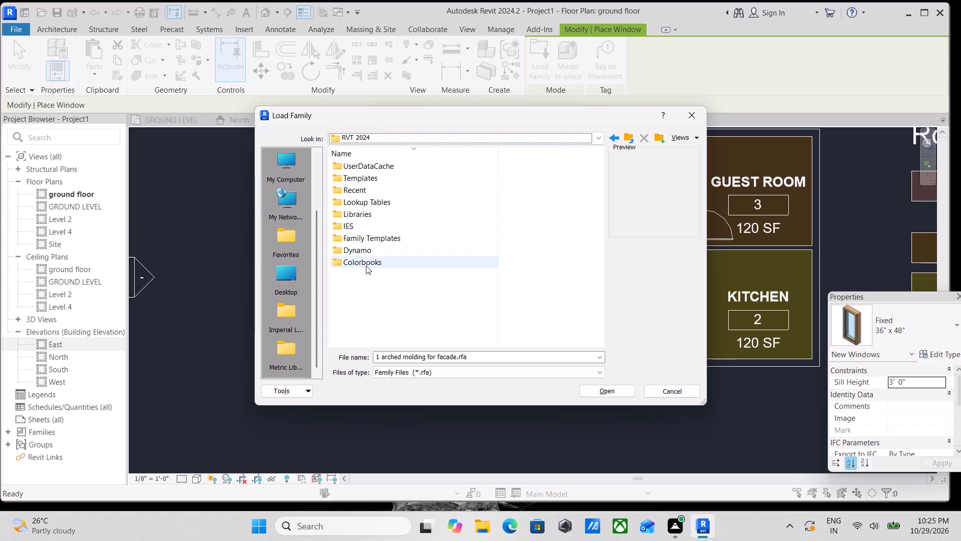
pyautogui.scroll(-2, 366, 265)
pyautogui.click(615, 137)
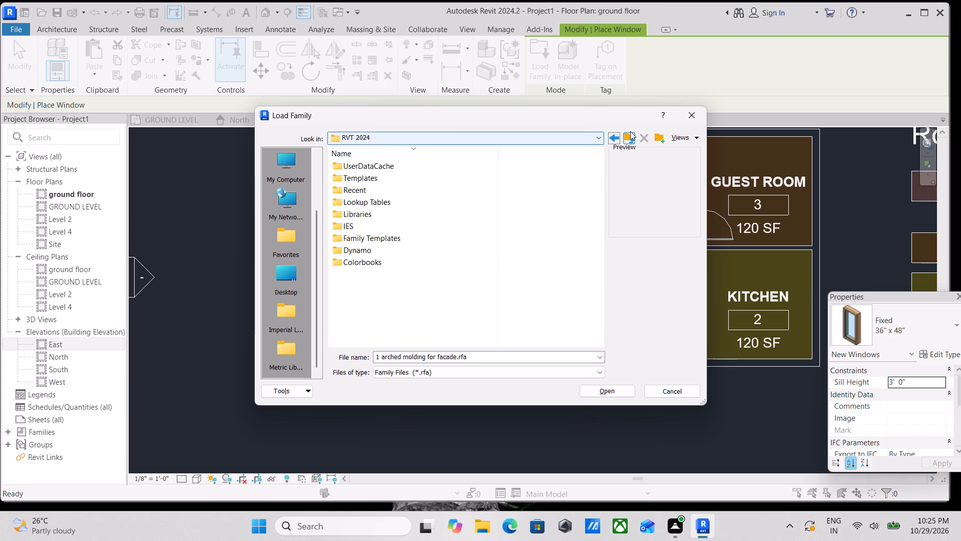
pyautogui.click(616, 136)
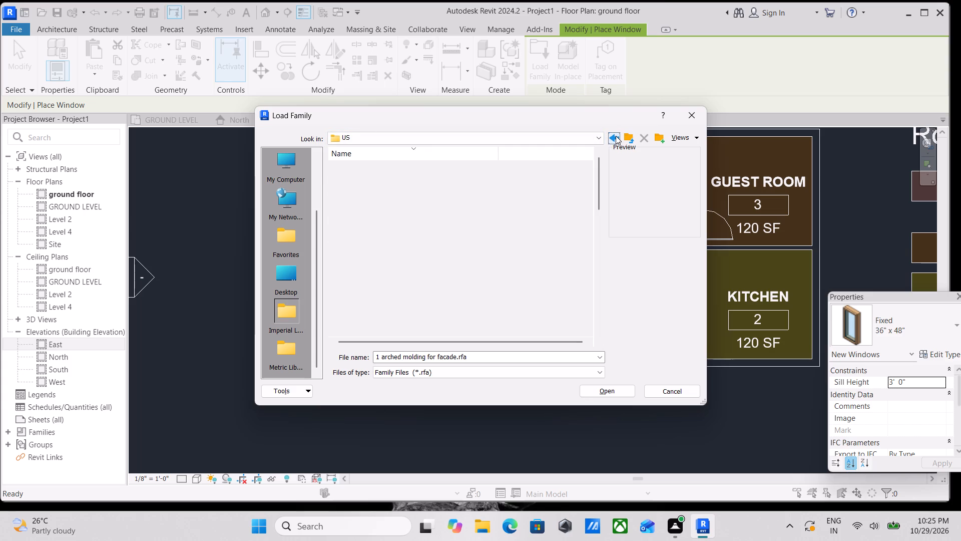
# Find and open the Windows category folder in the US library.
pyautogui.scroll(-9, 428, 272)
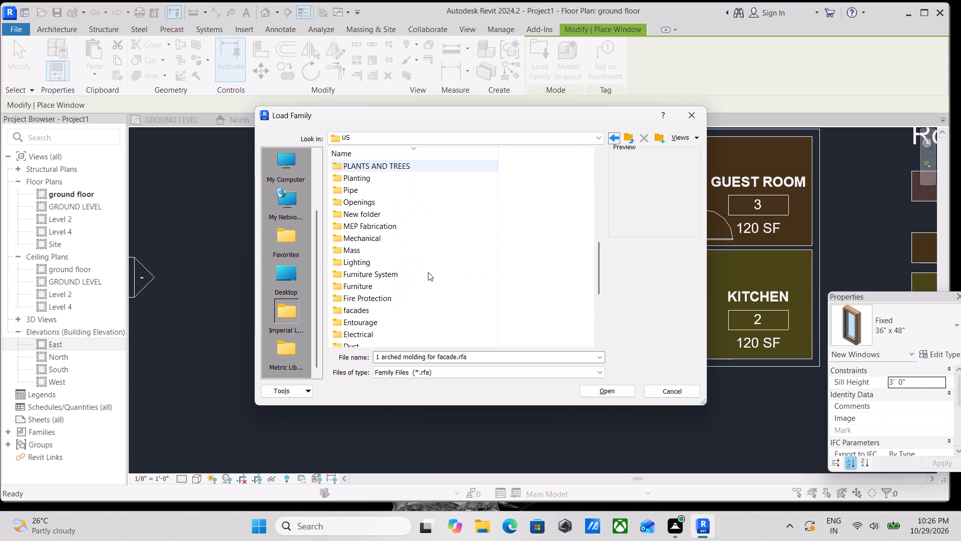
pyautogui.scroll(-5, 428, 272)
pyautogui.scroll(3, 360, 324)
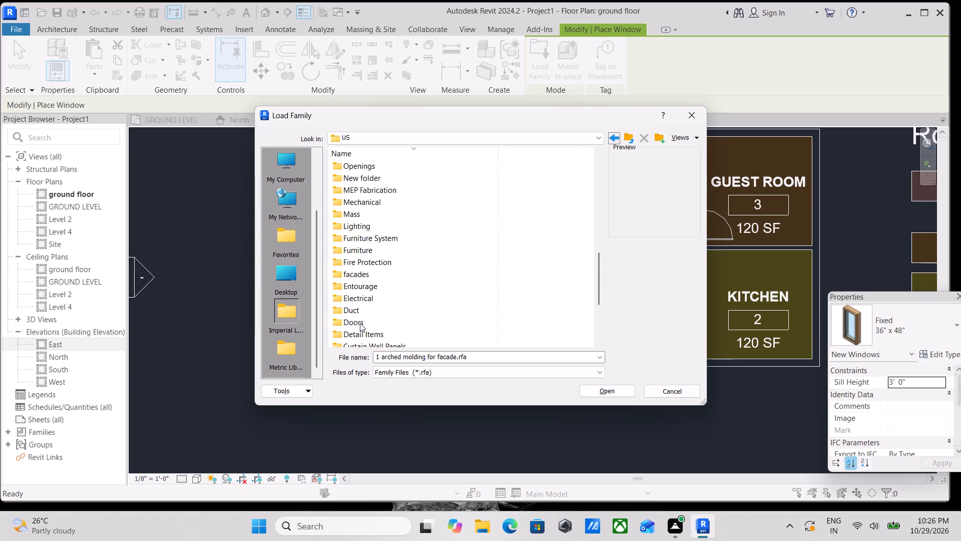
pyautogui.scroll(2, 341, 281)
pyautogui.scroll(2, 286, 188)
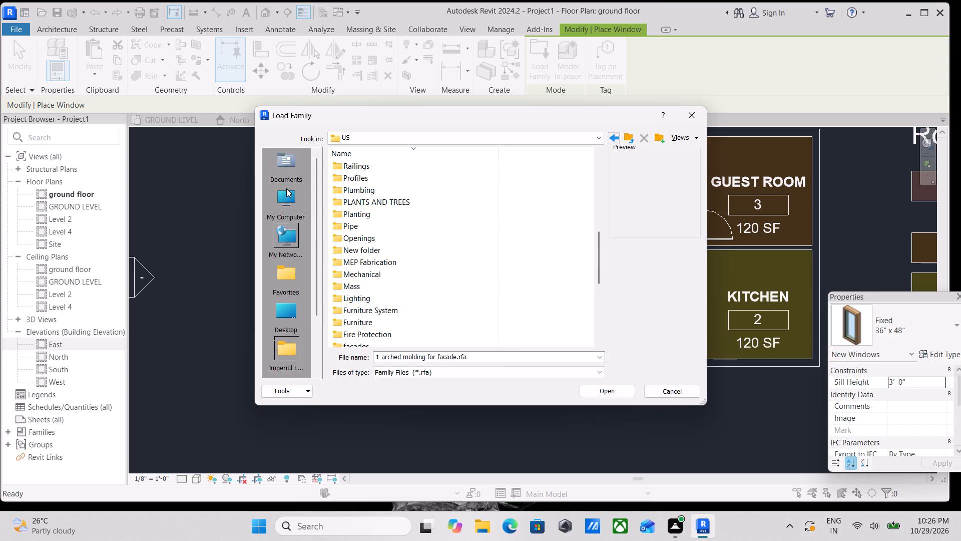
pyautogui.scroll(3, 286, 188)
pyautogui.scroll(7, 373, 185)
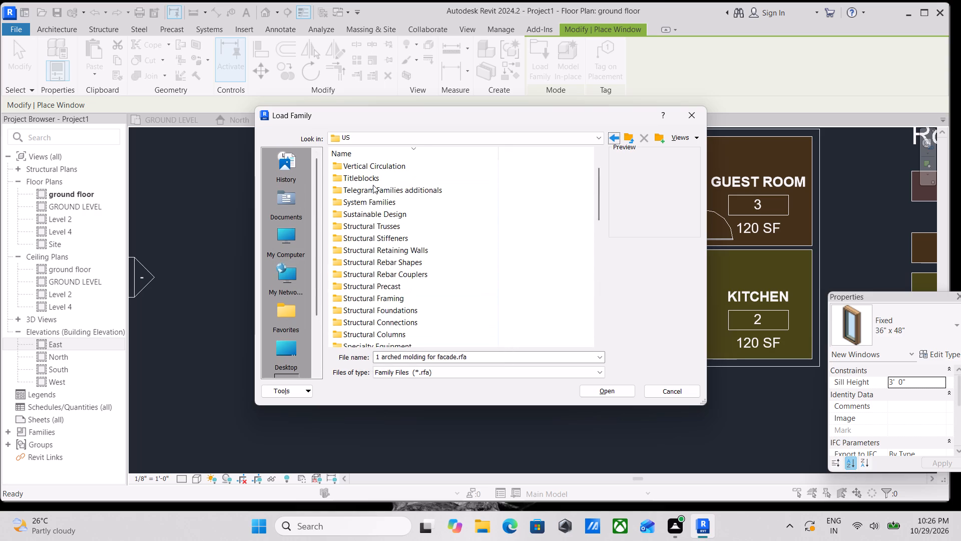
pyautogui.scroll(3, 373, 185)
pyautogui.scroll(-3, 373, 185)
pyautogui.scroll(5, 373, 185)
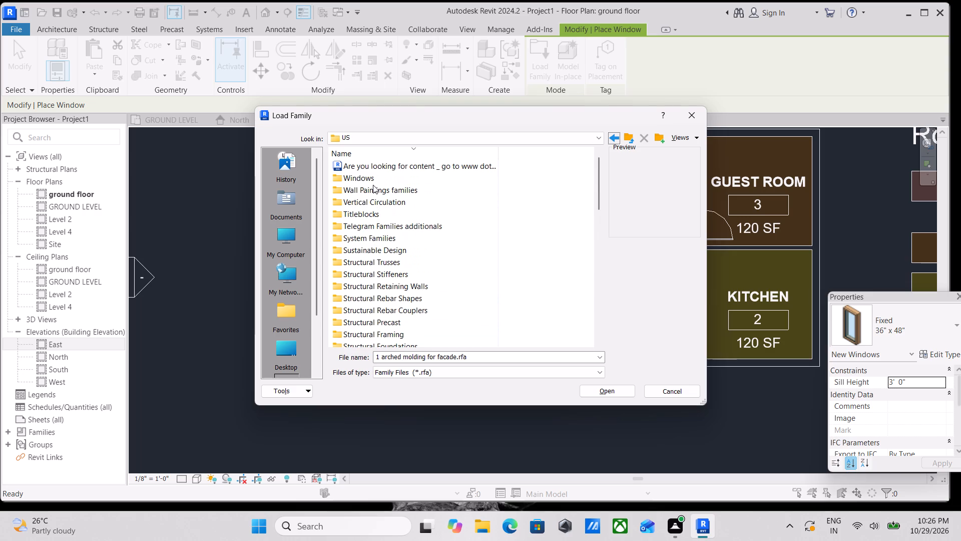
pyautogui.doubleClick(342, 179)
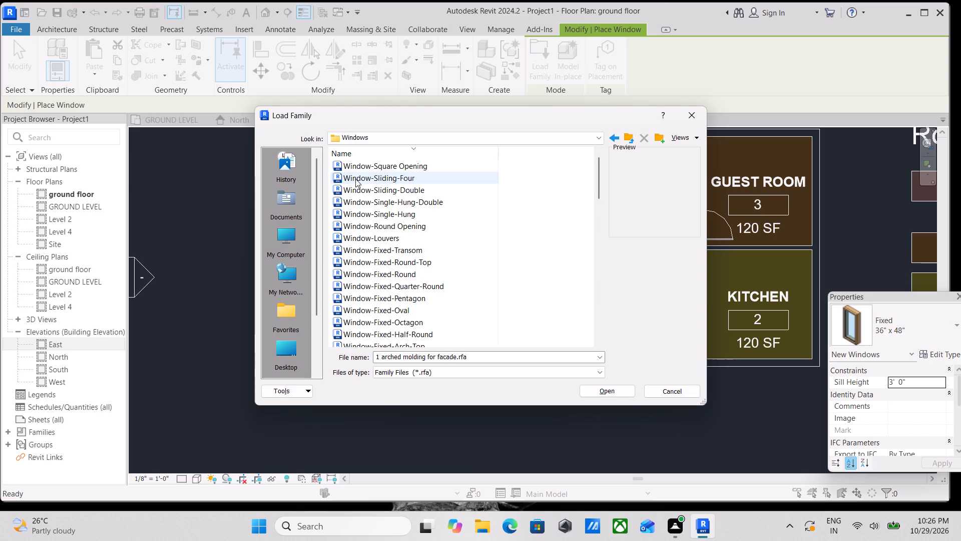
# Preview several window families, load Window-Casement-Triple-Side-Transom, and dismiss the save reminder.
pyautogui.click(355, 179)
pyautogui.click(373, 205)
pyautogui.scroll(-3, 376, 217)
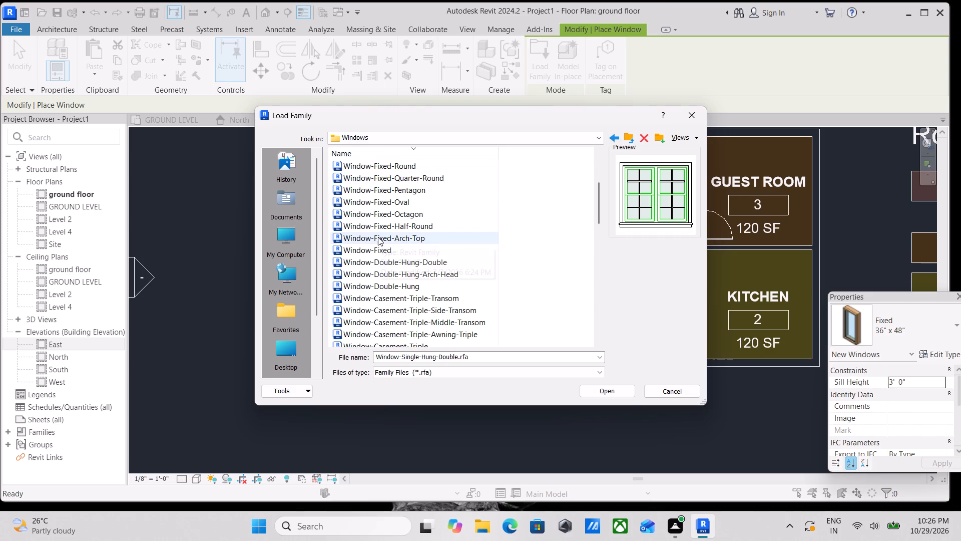
pyautogui.click(378, 237)
pyautogui.click(380, 222)
pyautogui.scroll(-3, 384, 206)
pyautogui.click(380, 246)
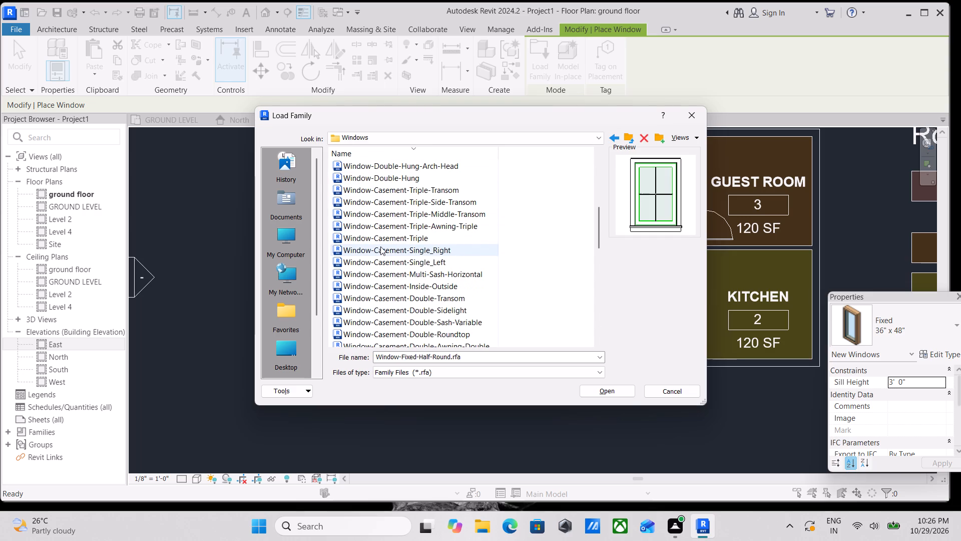
pyautogui.click(382, 215)
pyautogui.click(383, 203)
pyautogui.click(384, 205)
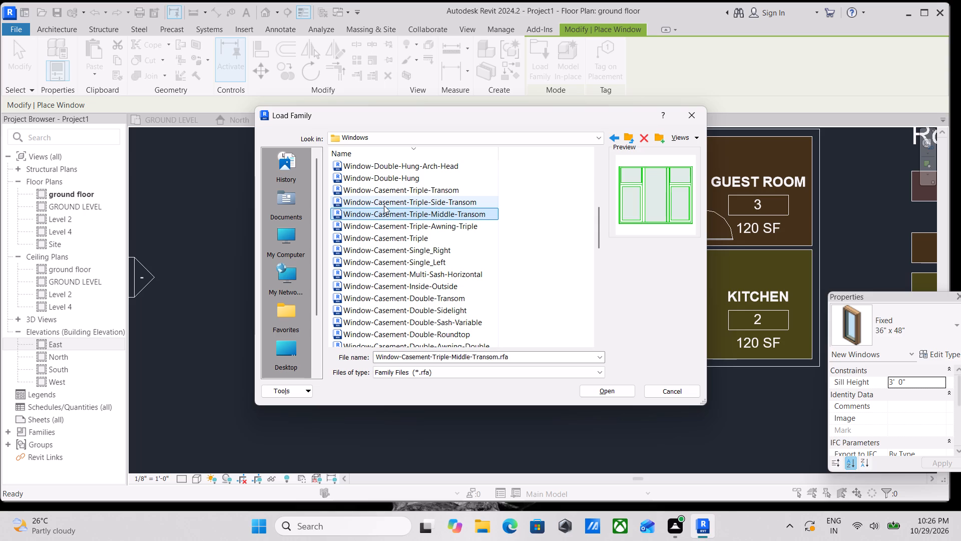
pyautogui.click(399, 189)
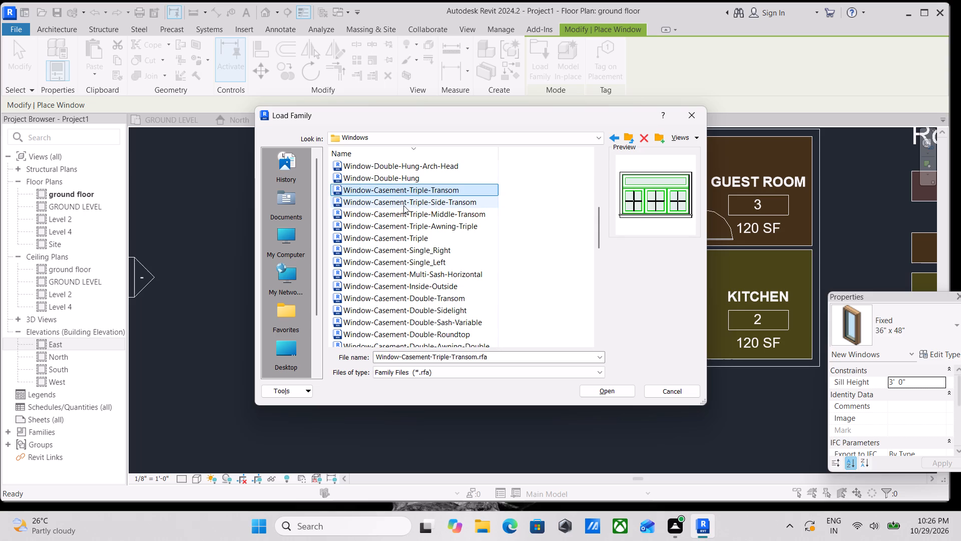
pyautogui.click(403, 205)
pyautogui.click(609, 392)
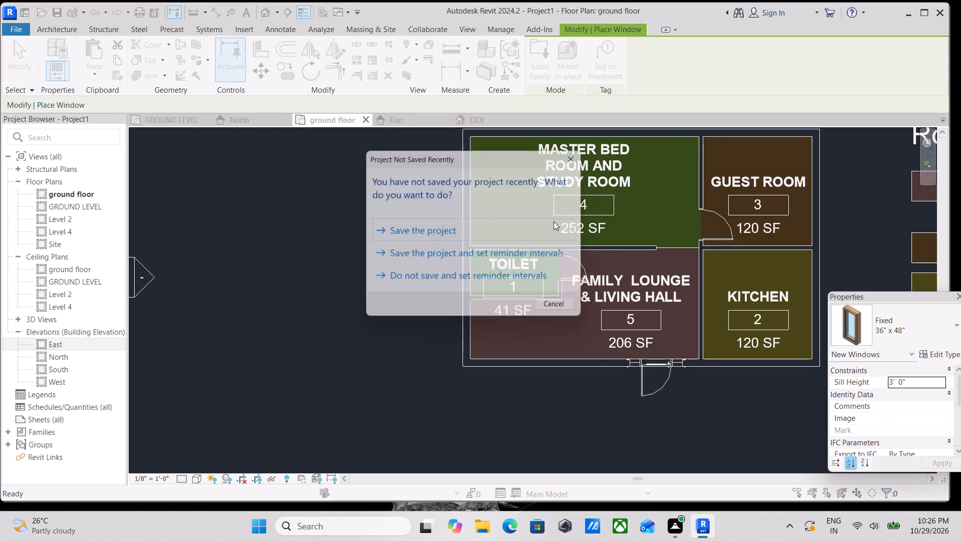
pyautogui.click(588, 151)
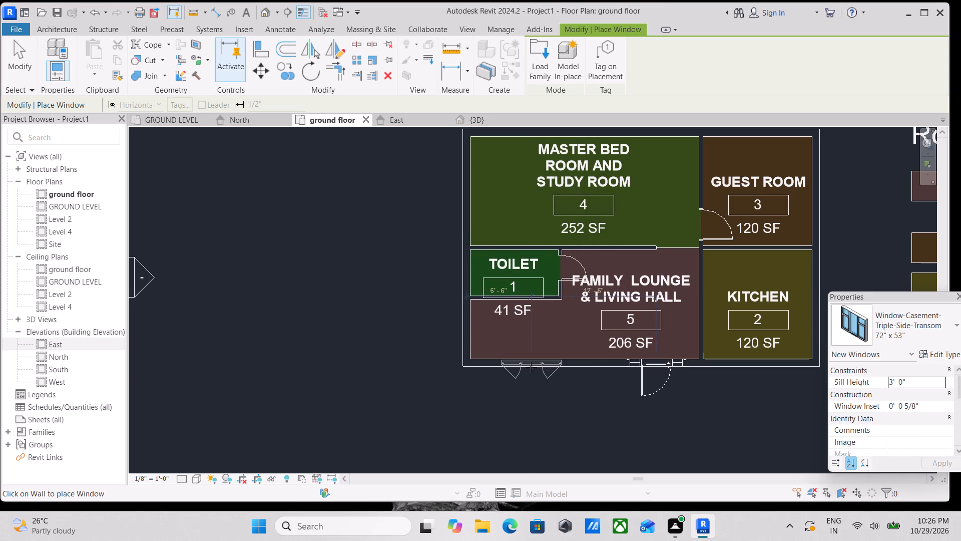
# Place the 72" x 53" triple-side-transom window in the living hall's front exterior wall, 6'-6" from the toilet-side outer wall, and end placement.
pyautogui.click(531, 367)
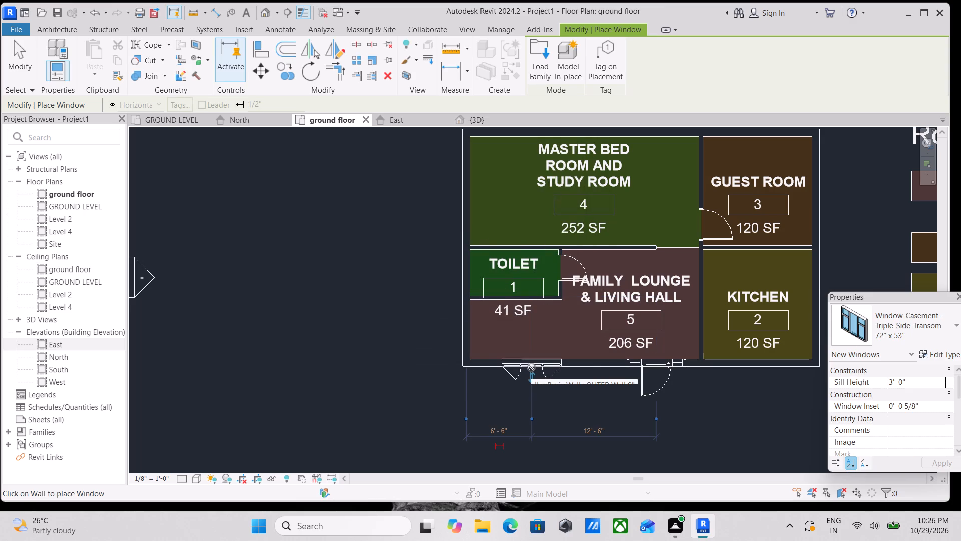
pyautogui.press('Escape')
pyautogui.press('Escape')
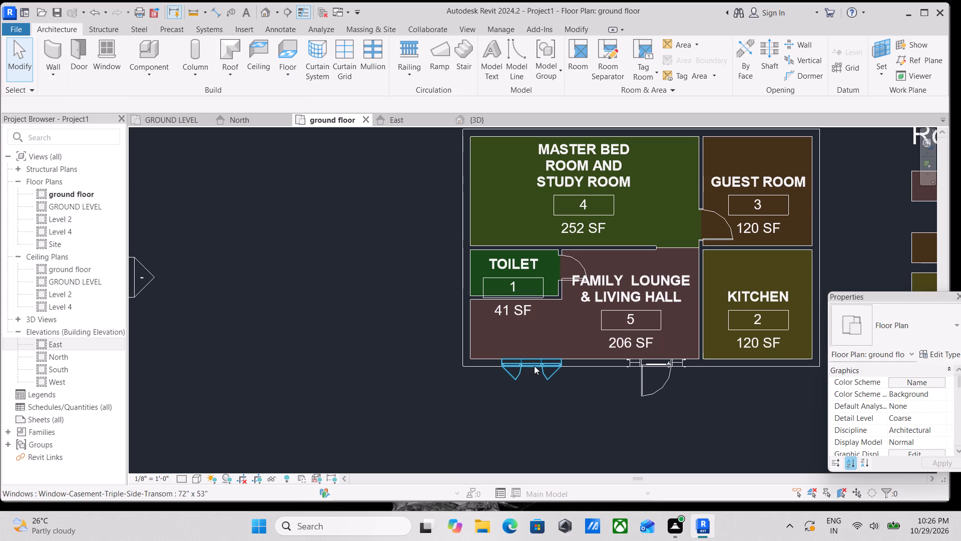
pyautogui.press('Escape')
# Start another window placement, preview further families in the Windows folder, and load Window-Casement-Double-Sidelight.
pyautogui.press('w')
pyautogui.press('n')
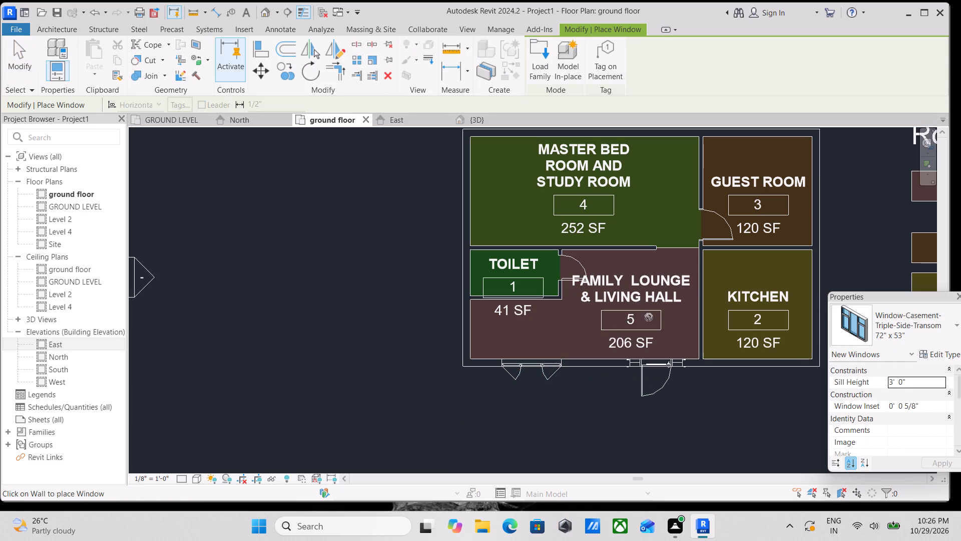
pyautogui.moveTo(658, 320); pyautogui.dragTo(501, 339, button='middle')
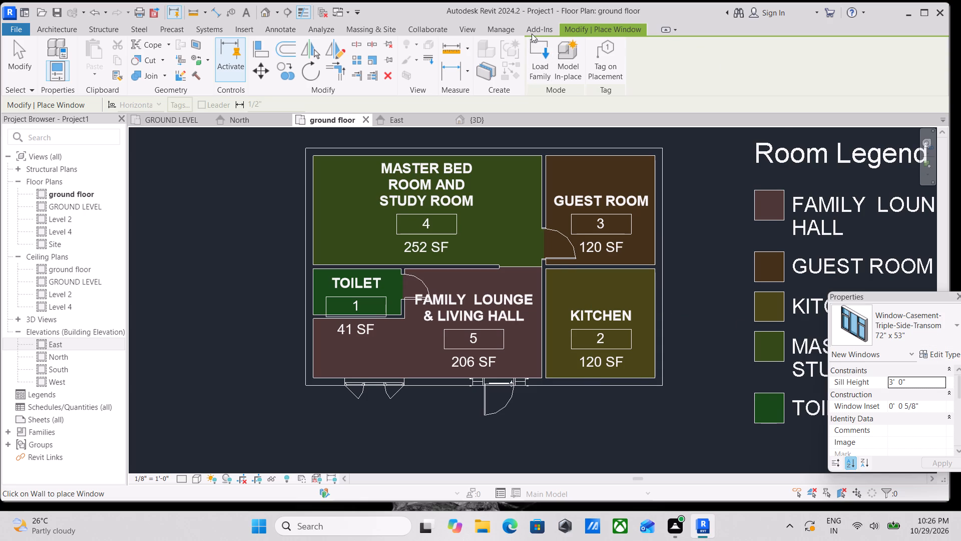
pyautogui.click(540, 56)
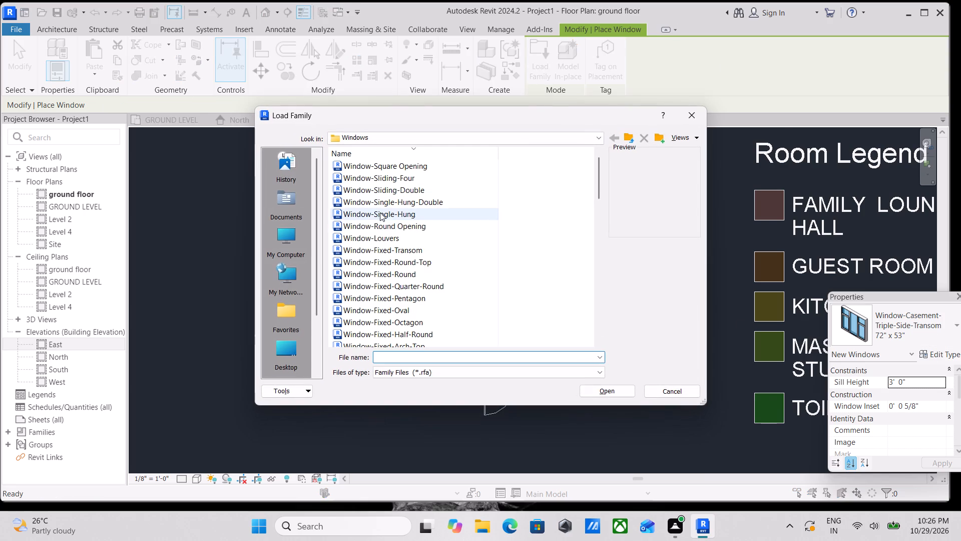
pyautogui.click(382, 205)
pyautogui.click(393, 241)
pyautogui.scroll(-3, 393, 238)
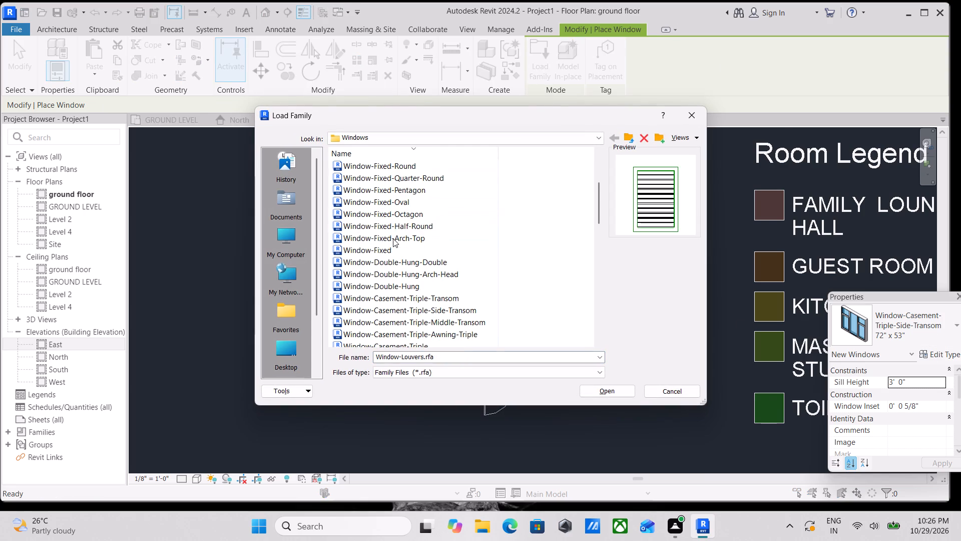
pyautogui.click(393, 238)
pyautogui.click(391, 228)
pyautogui.click(392, 203)
pyautogui.click(396, 217)
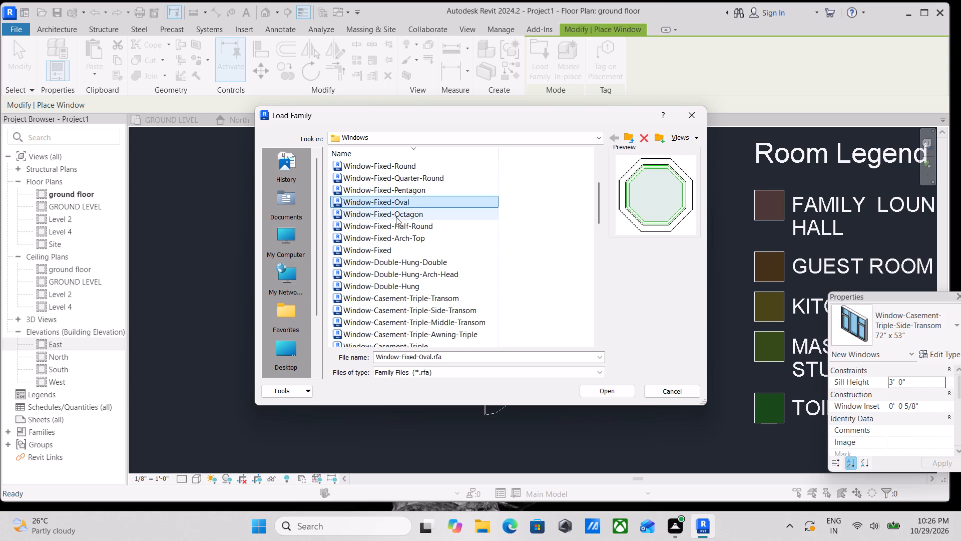
pyautogui.scroll(-3, 398, 240)
pyautogui.click(396, 249)
pyautogui.scroll(-3, 396, 249)
pyautogui.click(396, 249)
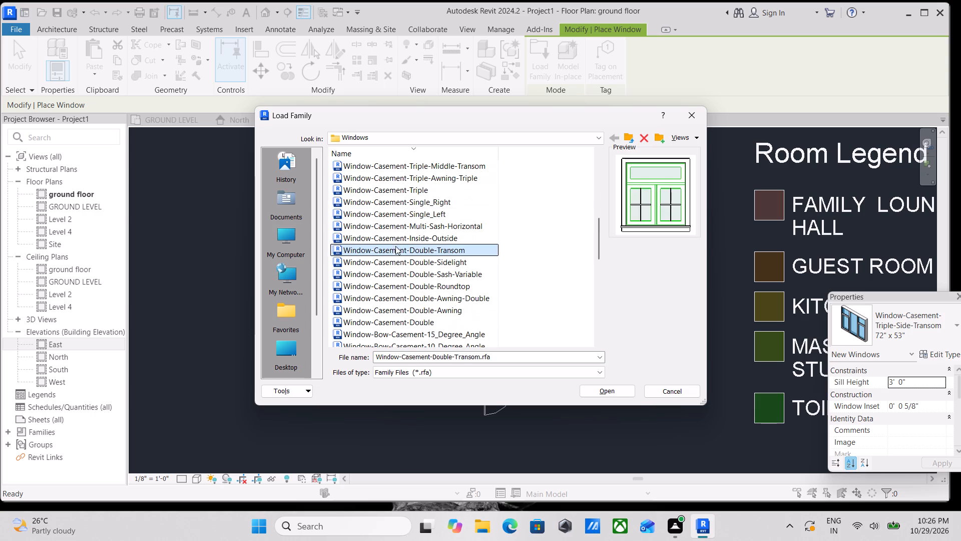
pyautogui.click(397, 240)
pyautogui.click(413, 261)
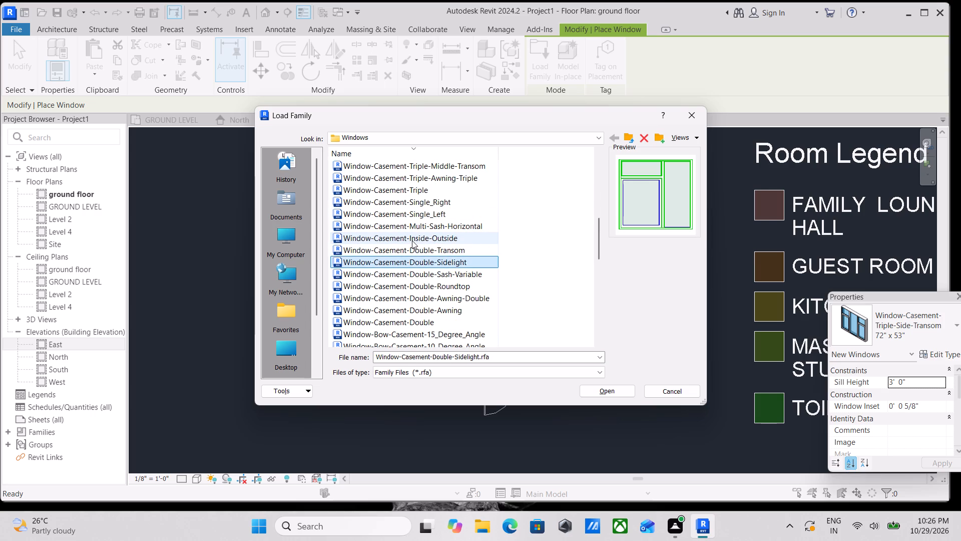
pyautogui.click(598, 393)
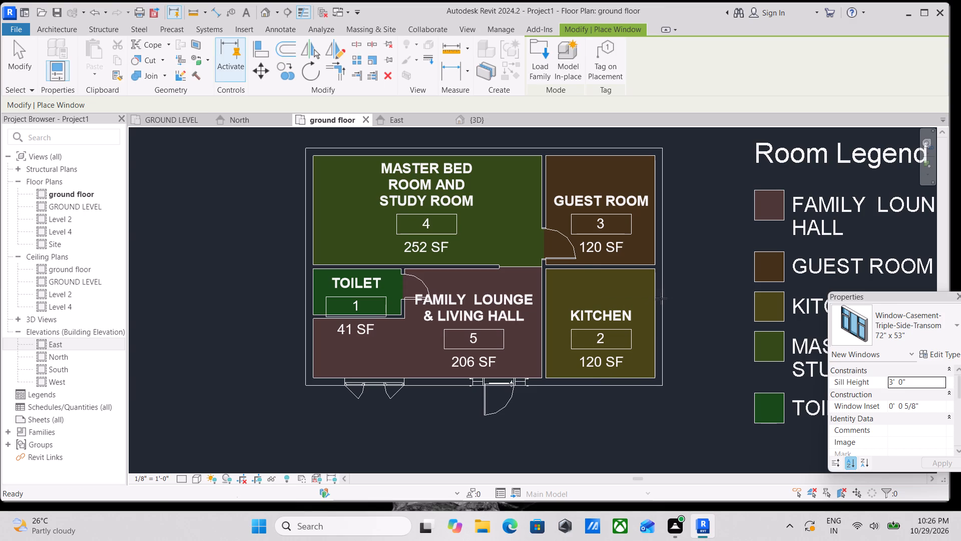
# Place 61" x 53" double-sidelight windows in the kitchen's and guest room's outer walls, each centred 5'-0" from the room's rear wall, and end placement.
pyautogui.scroll(3, 665, 300)
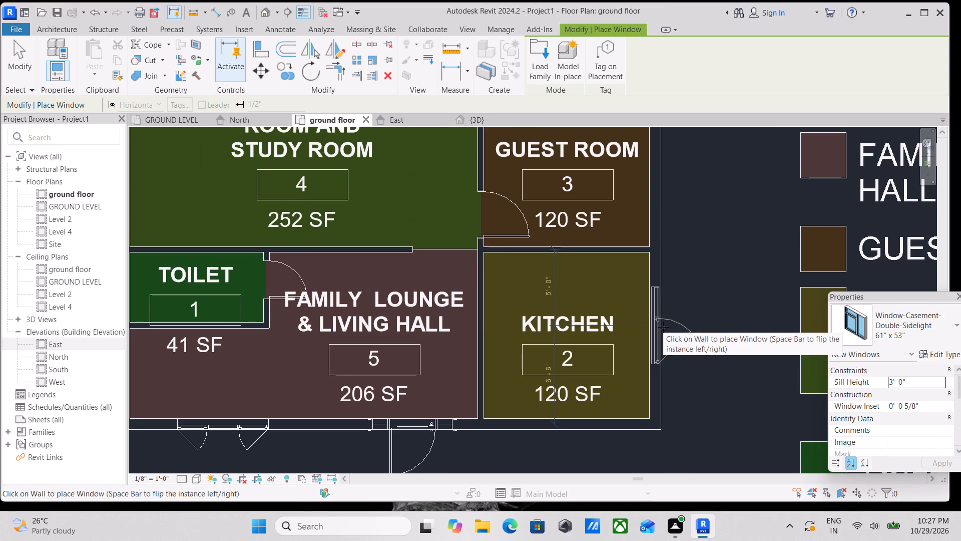
pyautogui.click(663, 327)
pyautogui.moveTo(660, 299); pyautogui.dragTo(664, 397, button='middle')
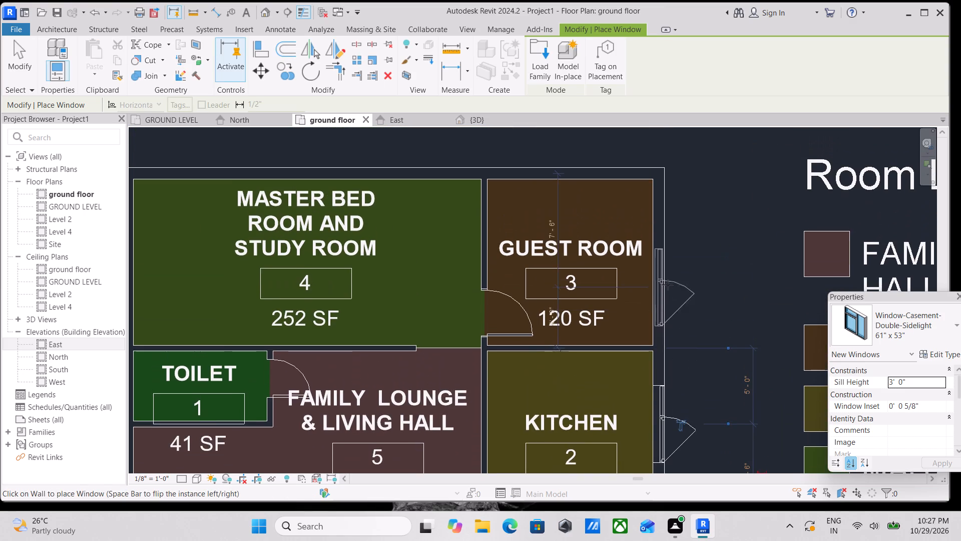
pyautogui.click(669, 251)
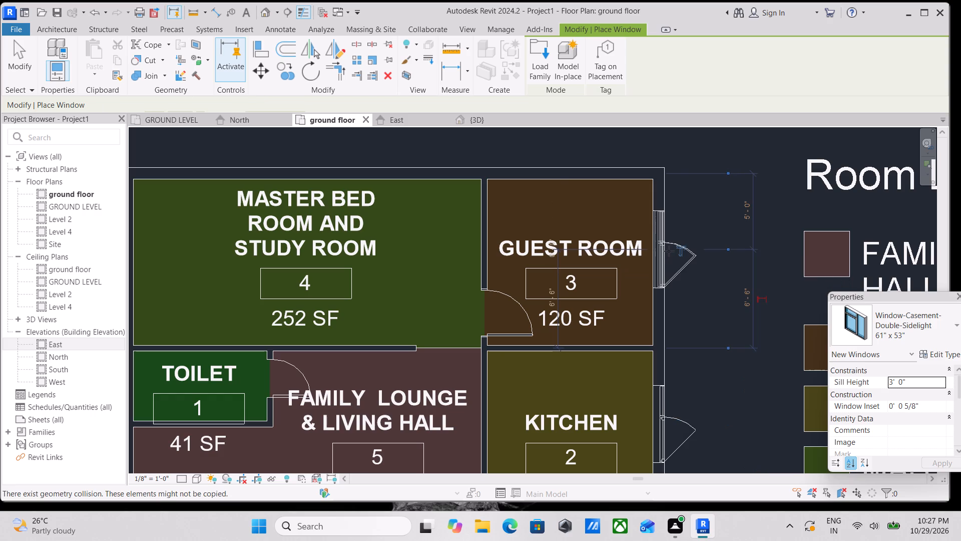
pyautogui.press('`')
pyautogui.scroll(-2, 669, 251)
pyautogui.scroll(-1, 551, 310)
pyautogui.press('Escape')
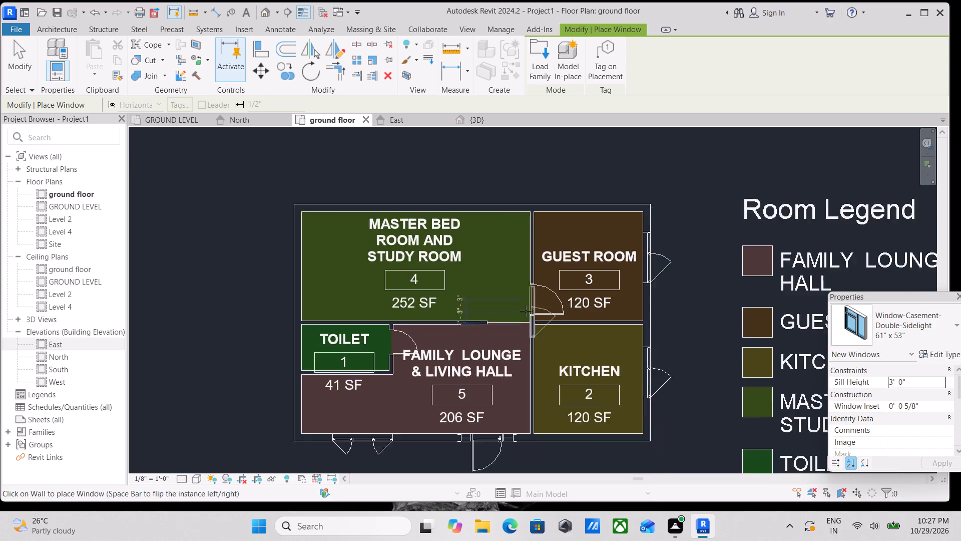
pyautogui.scroll(-2, 526, 311)
pyautogui.moveTo(435, 331); pyautogui.dragTo(541, 205, button='middle')
pyautogui.press('Escape')
pyautogui.press('Escape')
# Delete the triple-side-transom casement window from the living hall's front exterior wall.
pyautogui.scroll(3, 520, 314)
pyautogui.click(514, 267)
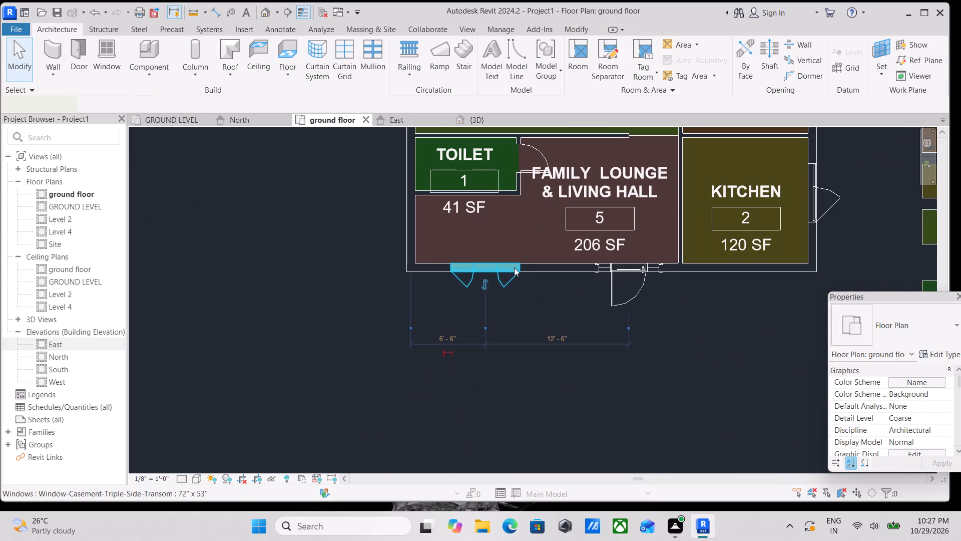
pyautogui.rightClick(514, 267)
pyautogui.click(567, 345)
# Start a 7" max riser, 11" tread assembled stair for the living hall area beside the toilet.
pyautogui.scroll(1, 453, 246)
pyautogui.moveTo(453, 246); pyautogui.dragTo(480, 283, button='middle')
pyautogui.scroll(1, 479, 270)
pyautogui.moveTo(479, 270); pyautogui.dragTo(503, 320, button='middle')
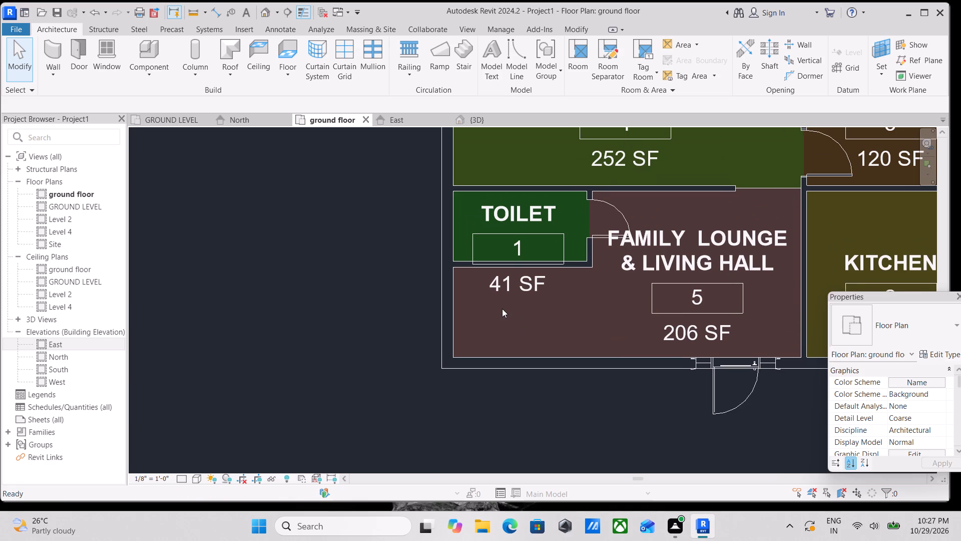
pyautogui.click(469, 53)
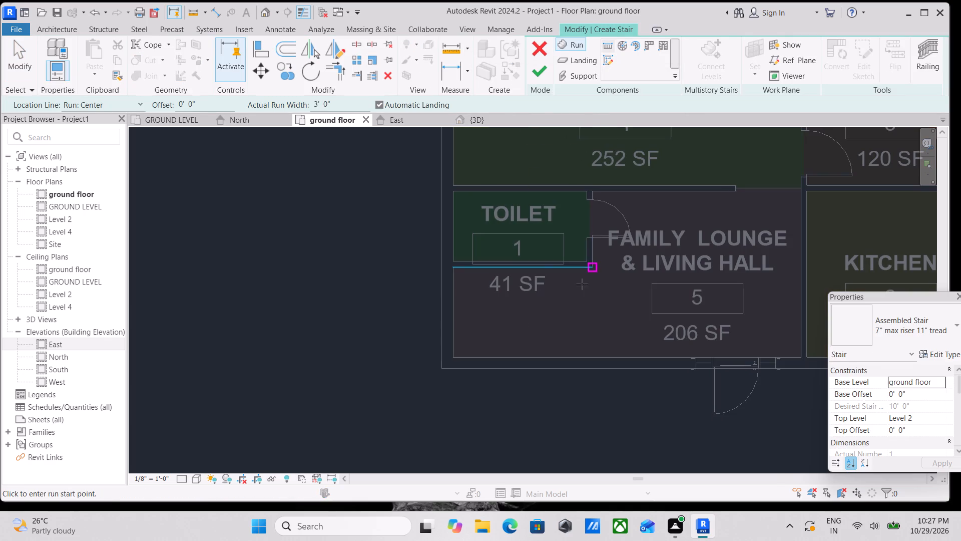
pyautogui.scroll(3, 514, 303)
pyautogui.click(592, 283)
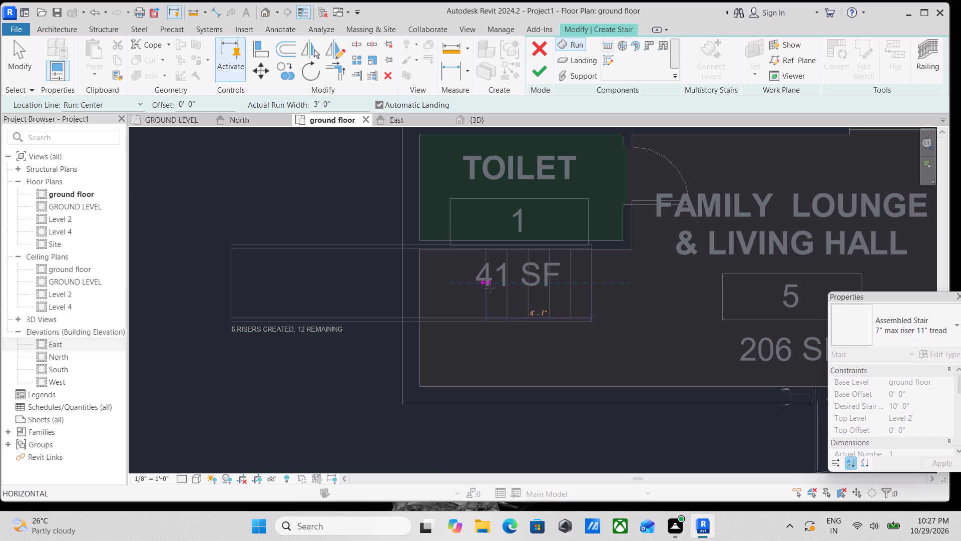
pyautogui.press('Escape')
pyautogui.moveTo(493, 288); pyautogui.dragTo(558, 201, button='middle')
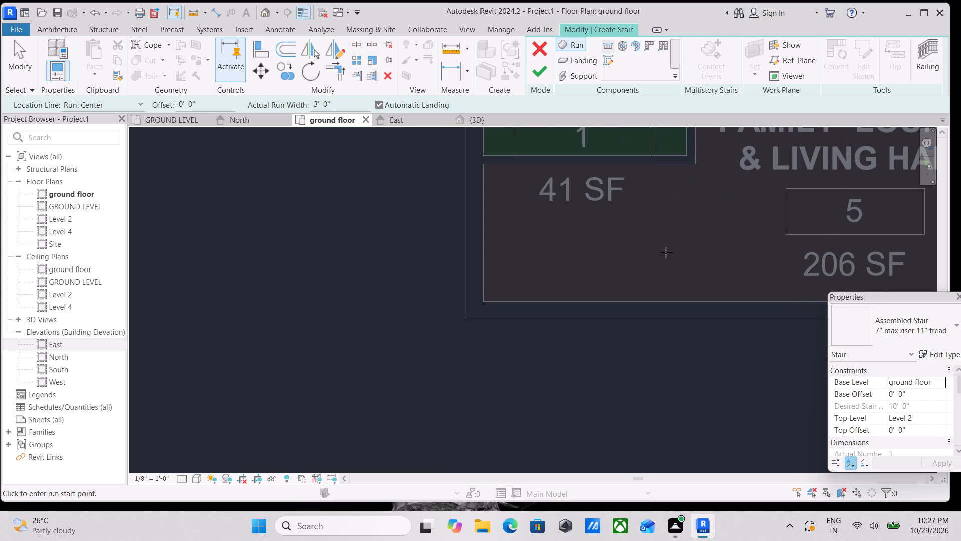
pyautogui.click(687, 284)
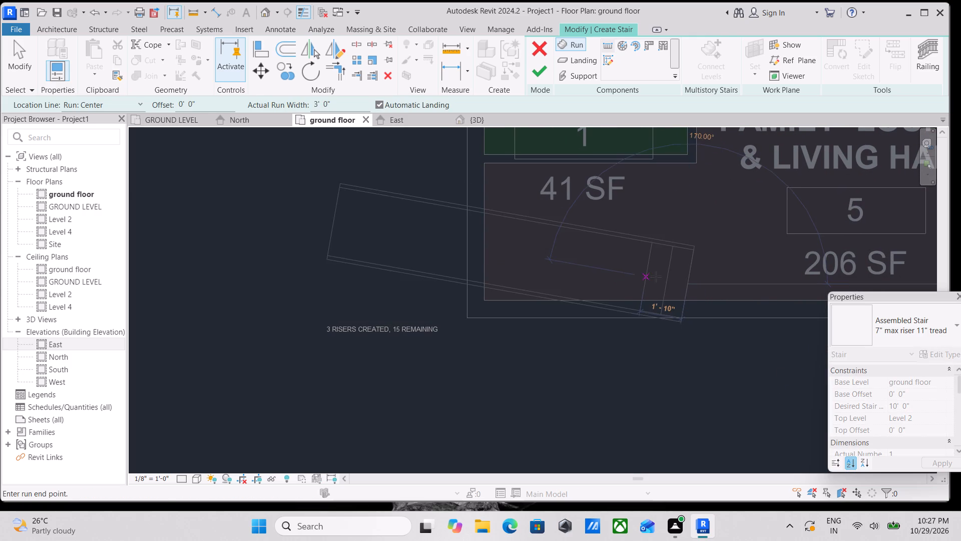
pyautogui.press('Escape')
# Draw an 8-riser run along the front wall and a parallel 10-riser return run on its toilet side, then finish the stair.
pyautogui.click(719, 260)
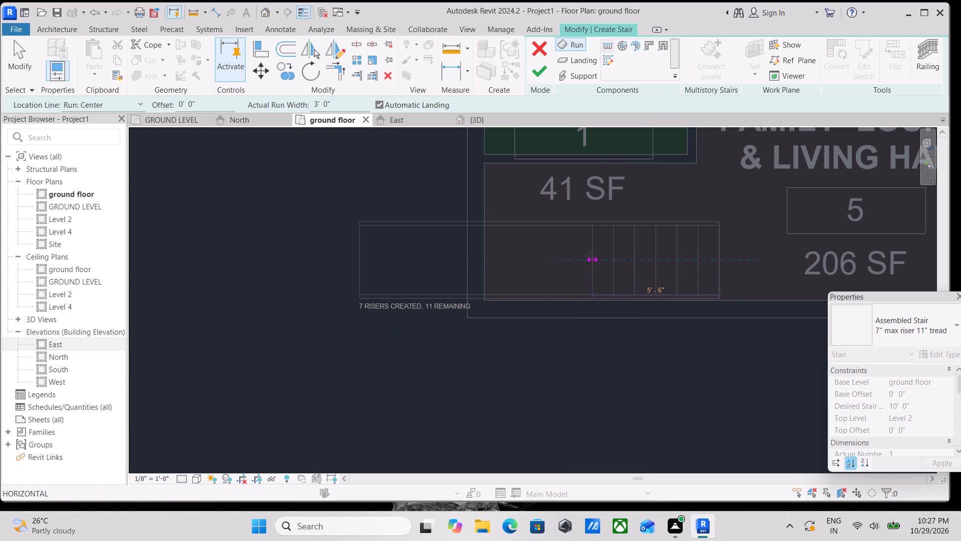
pyautogui.click(572, 254)
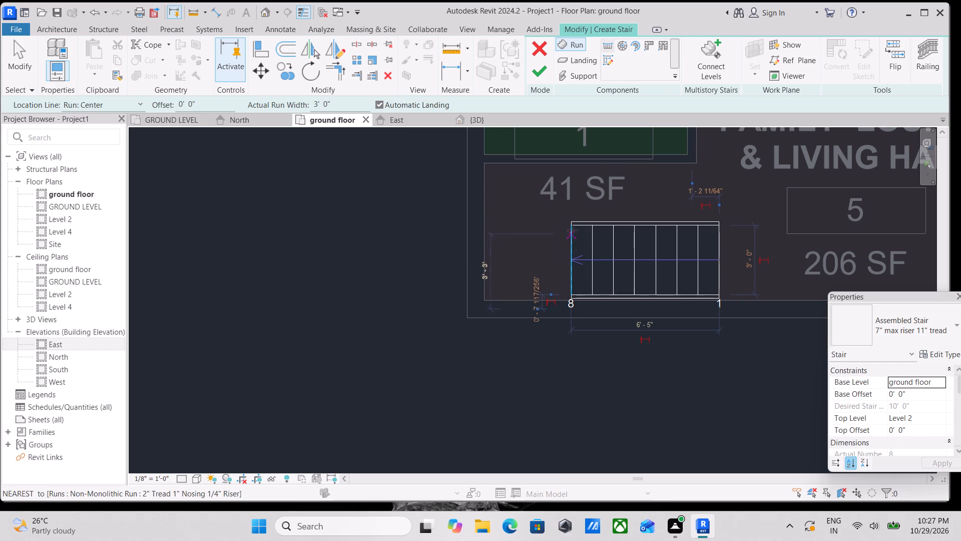
pyautogui.click(575, 197)
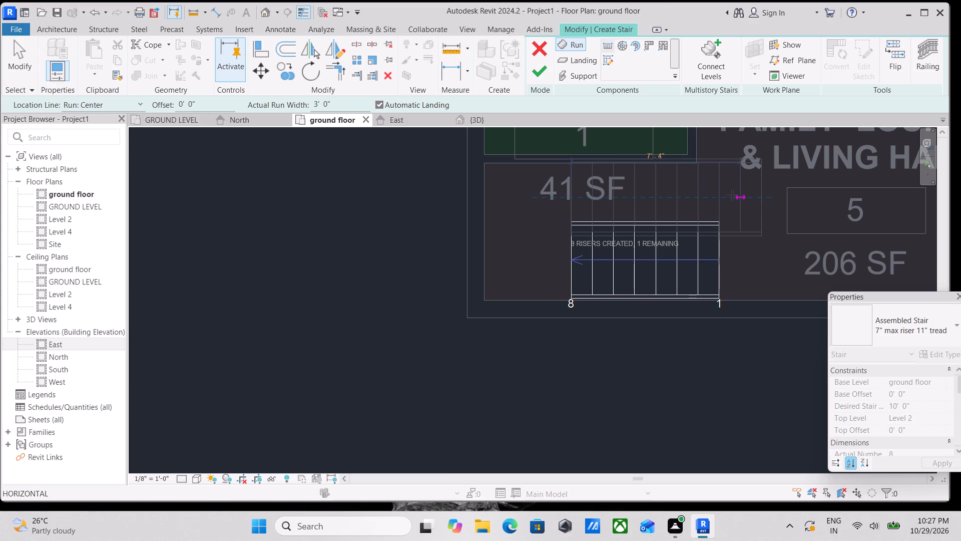
pyautogui.moveTo(732, 195); pyautogui.dragTo(694, 191, button='middle')
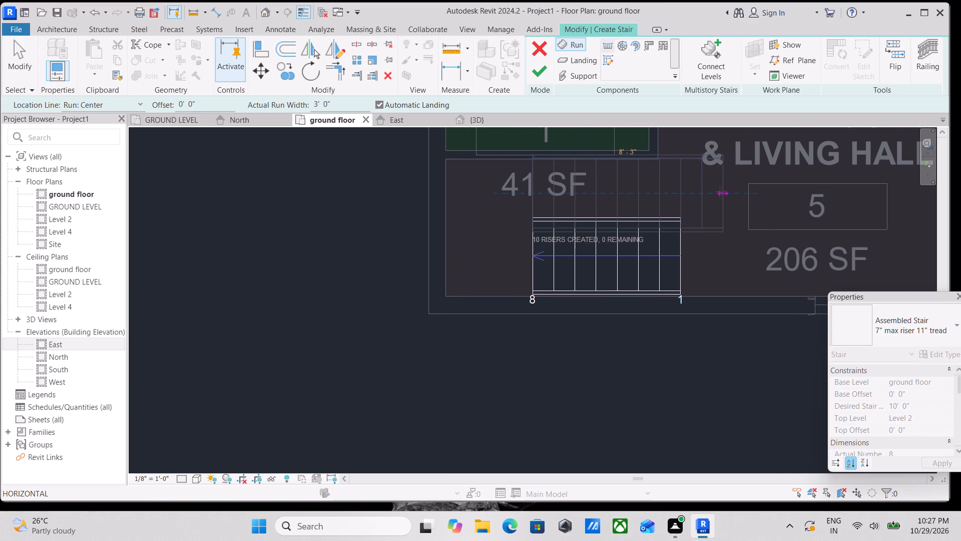
pyautogui.click(728, 193)
pyautogui.scroll(-1, 649, 216)
pyautogui.moveTo(649, 216); pyautogui.dragTo(630, 230, button='middle')
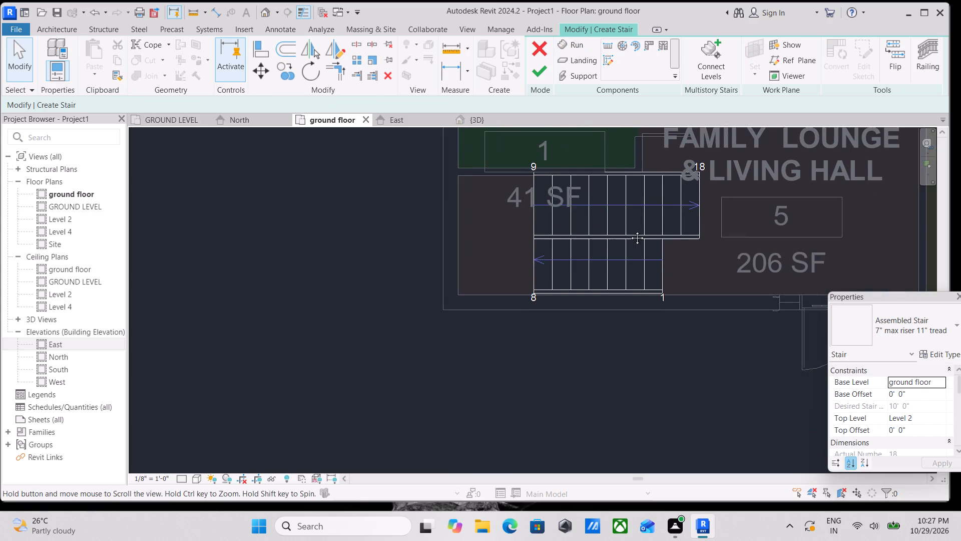
pyautogui.moveTo(630, 230); pyautogui.dragTo(628, 233, button='middle')
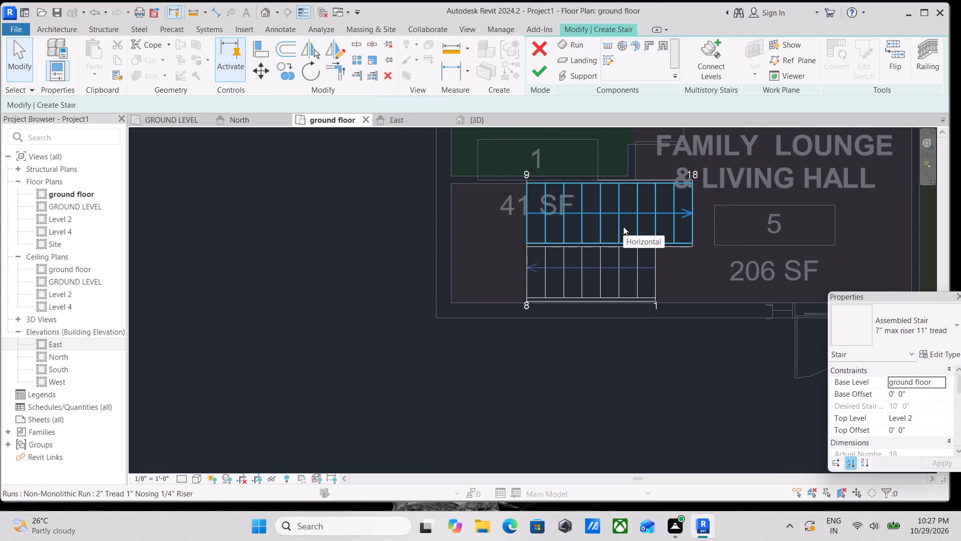
pyautogui.press('Left')
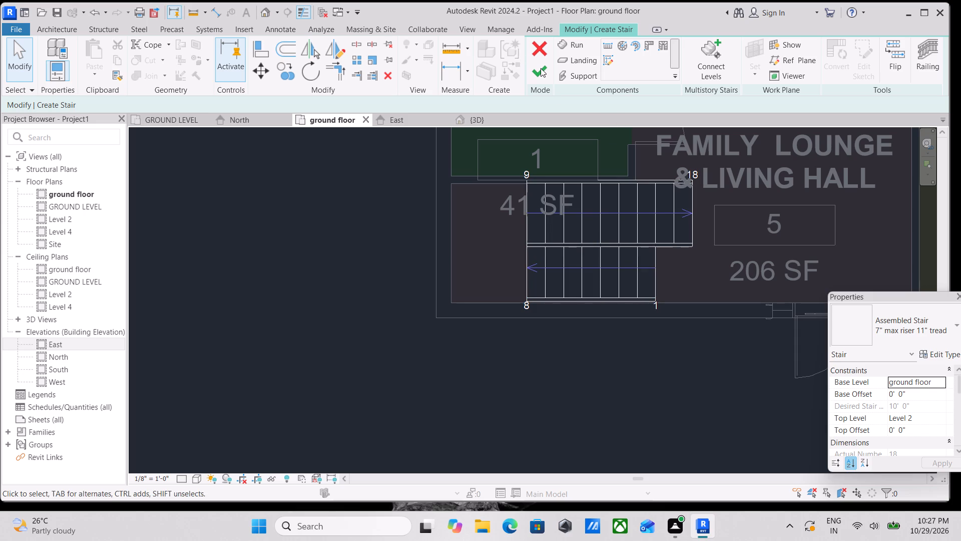
pyautogui.click(541, 68)
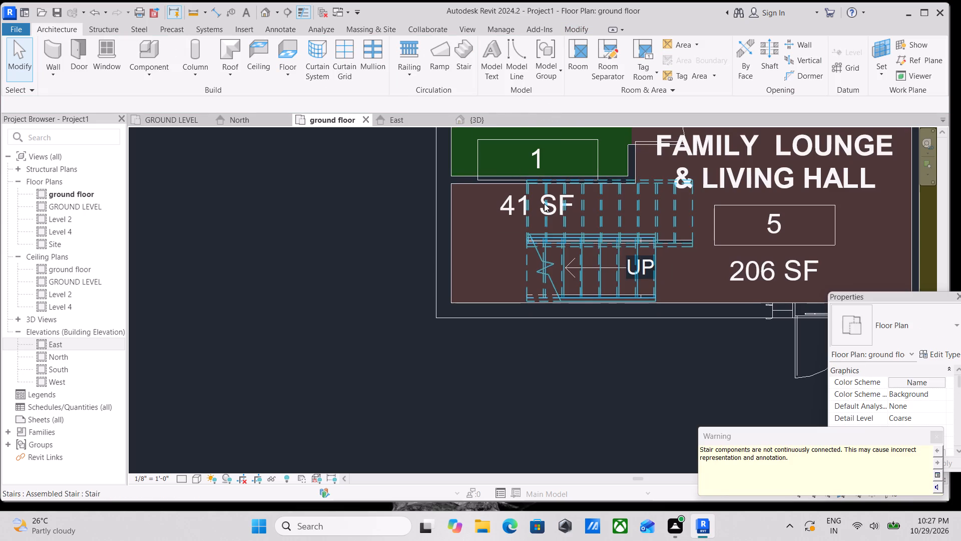
# Nudge the finished stair five increments towards the toilet-side outer wall.
pyautogui.scroll(-1, 544, 207)
pyautogui.click(557, 226)
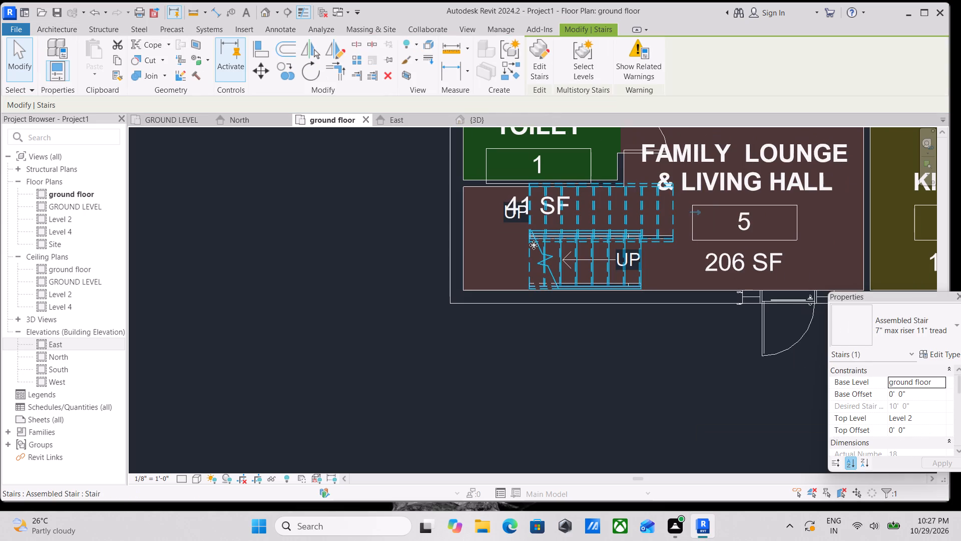
pyautogui.press('Left')
pyautogui.press('Left')
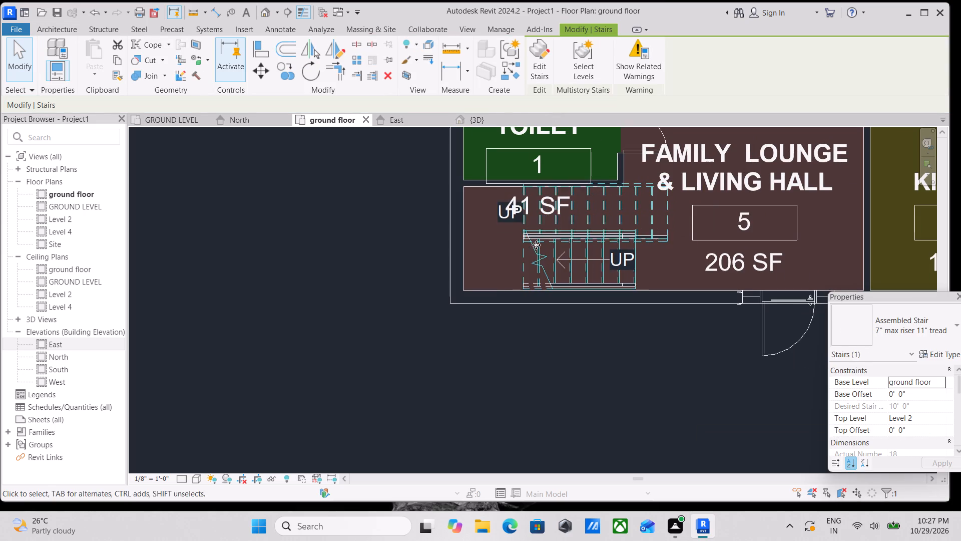
pyautogui.press('Left')
pyautogui.press('Left')
pyautogui.press('Left')
# Examine the stair's position against the toilet and living hall walls in the 3D view.
pyautogui.click(491, 117)
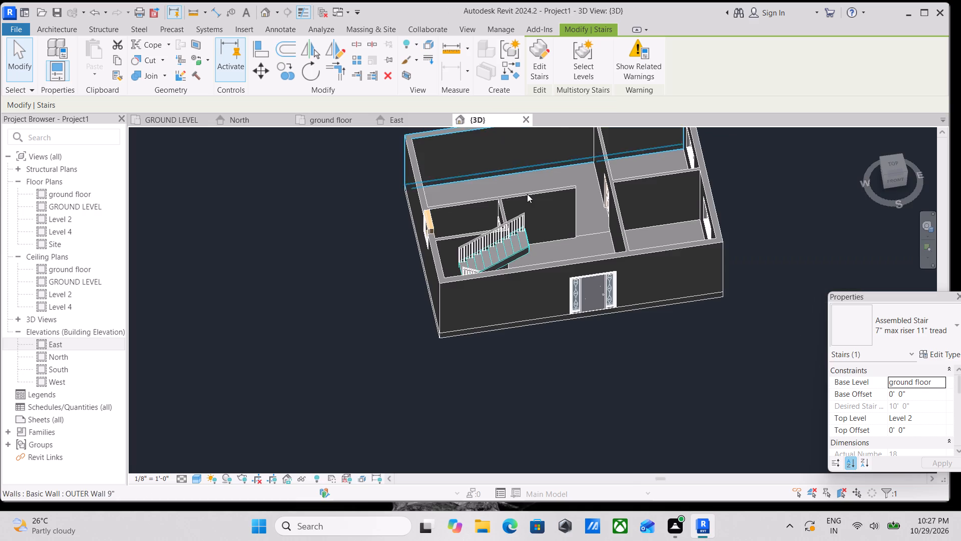
pyautogui.scroll(-1, 544, 238)
pyautogui.moveTo(543, 241); pyautogui.dragTo(477, 276, button='middle')
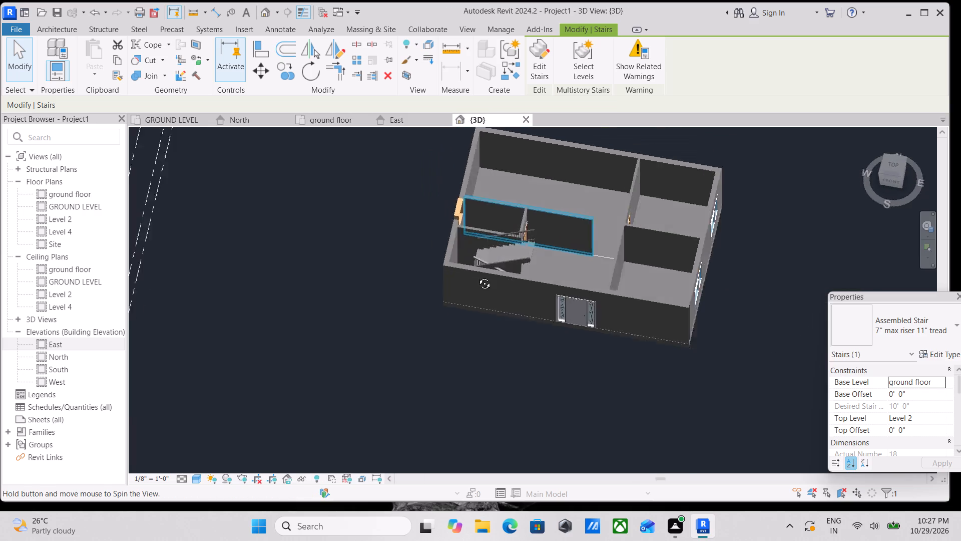
pyautogui.moveTo(477, 276); pyautogui.dragTo(362, 349, button='middle')
pyautogui.keyDown('shift'); pyautogui.moveTo(560, 291); pyautogui.dragTo(533, 246, button='middle'); pyautogui.keyUp('shift')
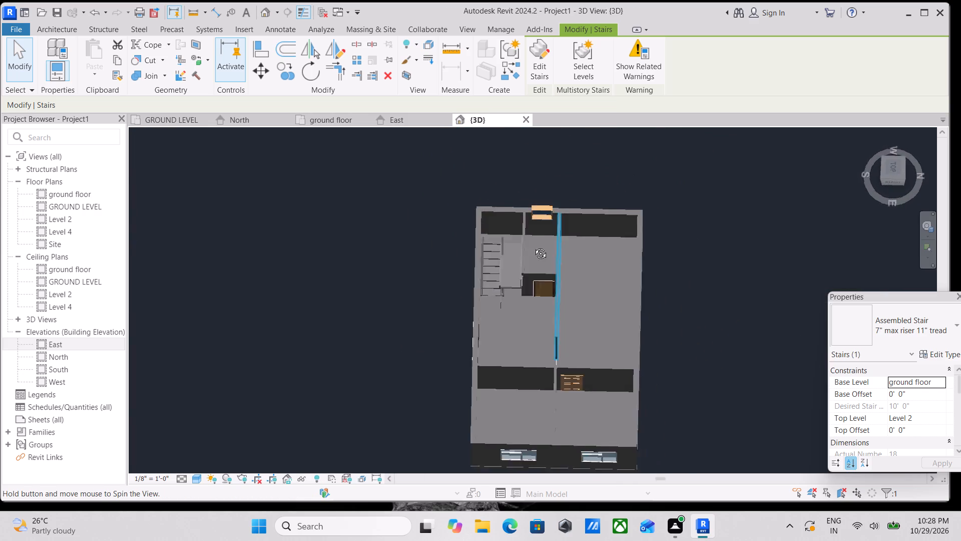
pyautogui.keyDown('shift'); pyautogui.moveTo(533, 246); pyautogui.dragTo(736, 325, button='middle'); pyautogui.keyUp('shift')
pyautogui.scroll(2, 456, 249)
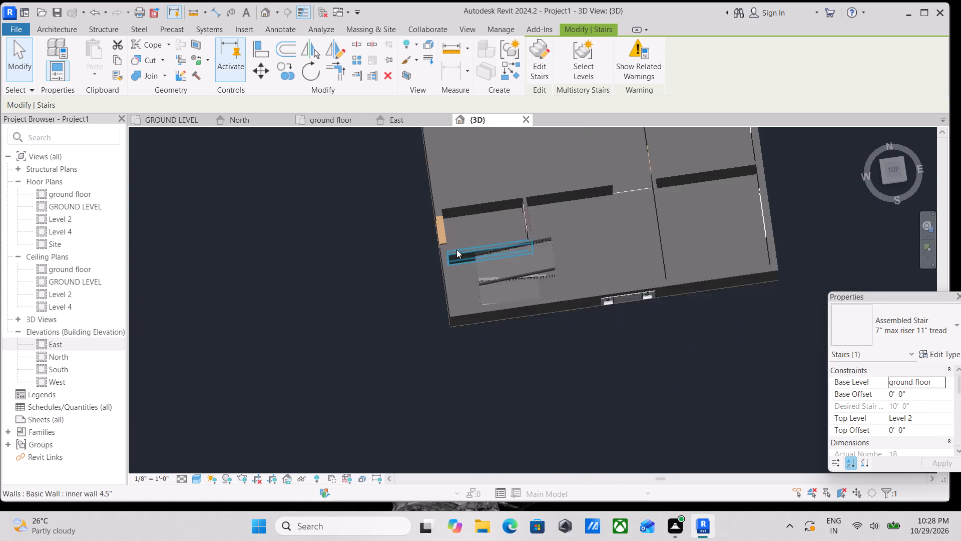
pyautogui.scroll(1, 456, 249)
pyautogui.scroll(6, 536, 295)
pyautogui.moveTo(602, 257); pyautogui.dragTo(480, 250, button='middle')
pyautogui.scroll(-3, 566, 241)
pyautogui.moveTo(566, 241); pyautogui.dragTo(626, 274, button='middle')
pyautogui.scroll(1, 626, 274)
pyautogui.scroll(-3, 626, 274)
pyautogui.moveTo(626, 274); pyautogui.dragTo(639, 308, button='middle')
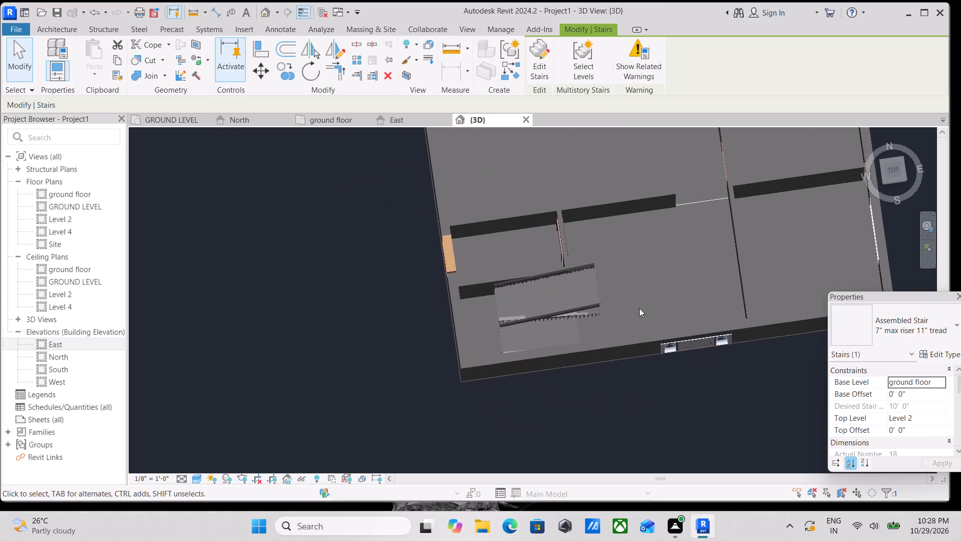
pyautogui.scroll(1, 639, 308)
pyautogui.scroll(-2, 627, 265)
pyautogui.middleClick(627, 265)
# Nudge the inner wall between the toilet and master bedroom towards the bedroom until it is 10'-3" from the rear exterior wall.
pyautogui.click(624, 198)
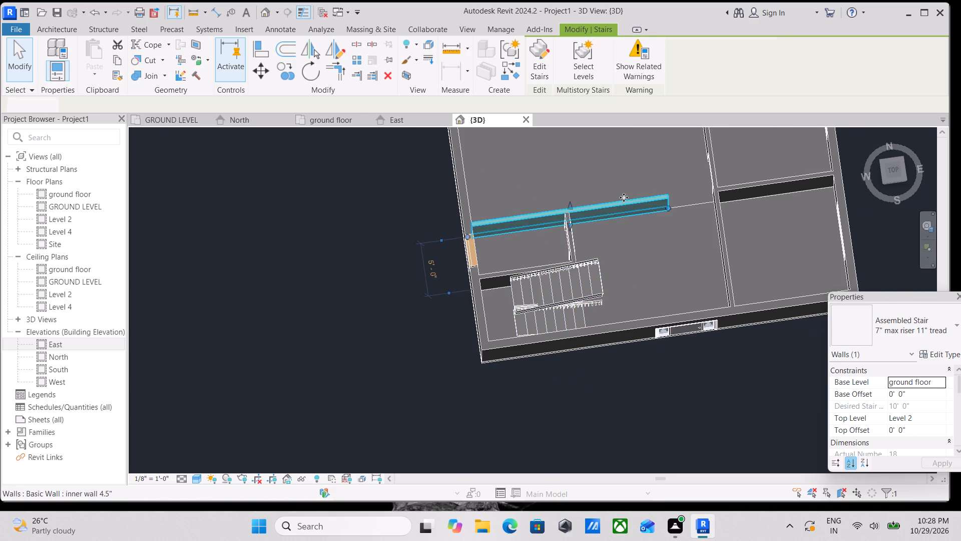
pyautogui.moveTo(619, 241); pyautogui.dragTo(612, 305, button='middle')
pyautogui.press('Up')
pyautogui.press('Up')
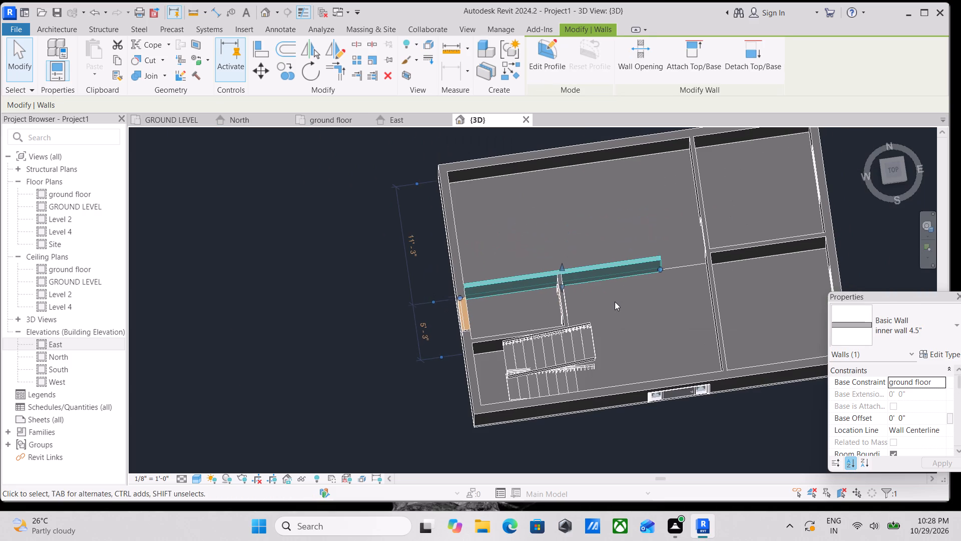
pyautogui.press('Up')
pyautogui.press('Up')
pyautogui.press('Up')
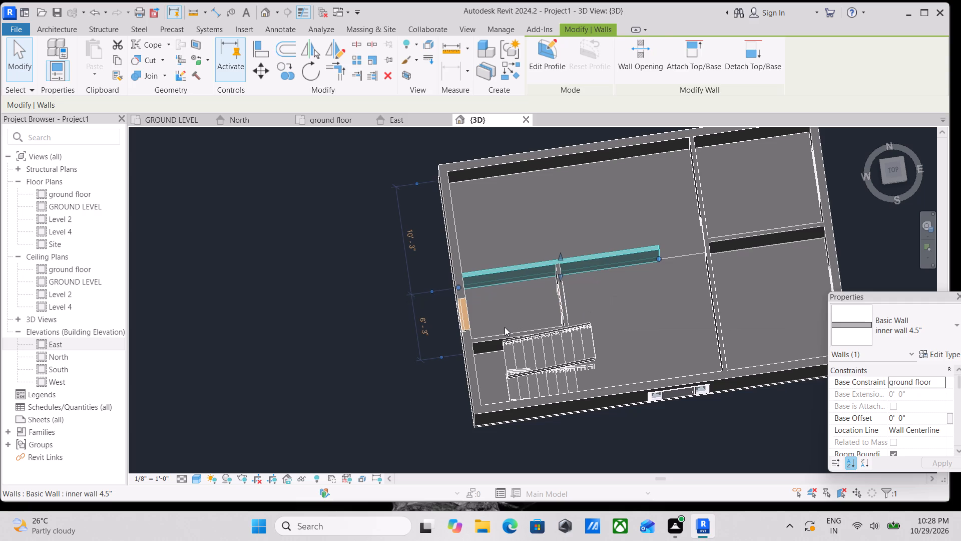
# Nudge the toilet's stair-side inner wall six increments towards the master bedroom, away from the stair.
pyautogui.click(505, 327)
pyautogui.click(498, 334)
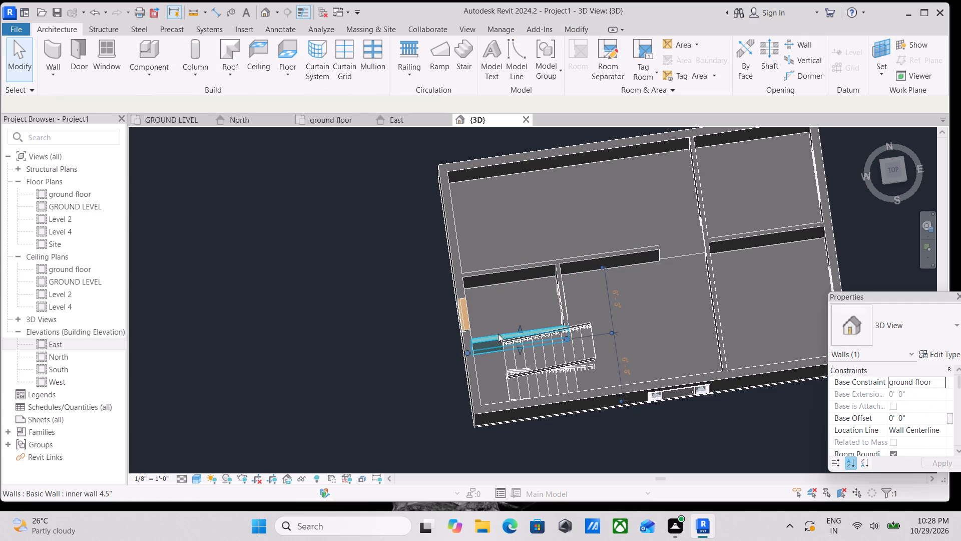
pyautogui.press('Up')
pyautogui.press('Up')
pyautogui.press('Up')
pyautogui.press('Up')
pyautogui.press('Up')
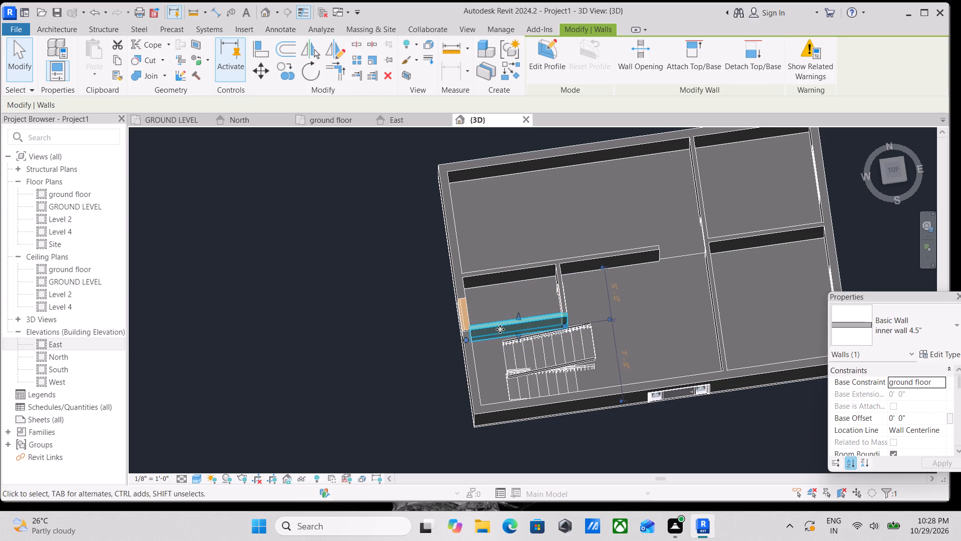
pyautogui.press('Up')
# Nudge the toilet's 36" x 48" fixed window four increments along the outer wall towards the master bedroom.
pyautogui.click(461, 315)
pyautogui.press('Up')
pyautogui.press('Up')
pyautogui.press('Up')
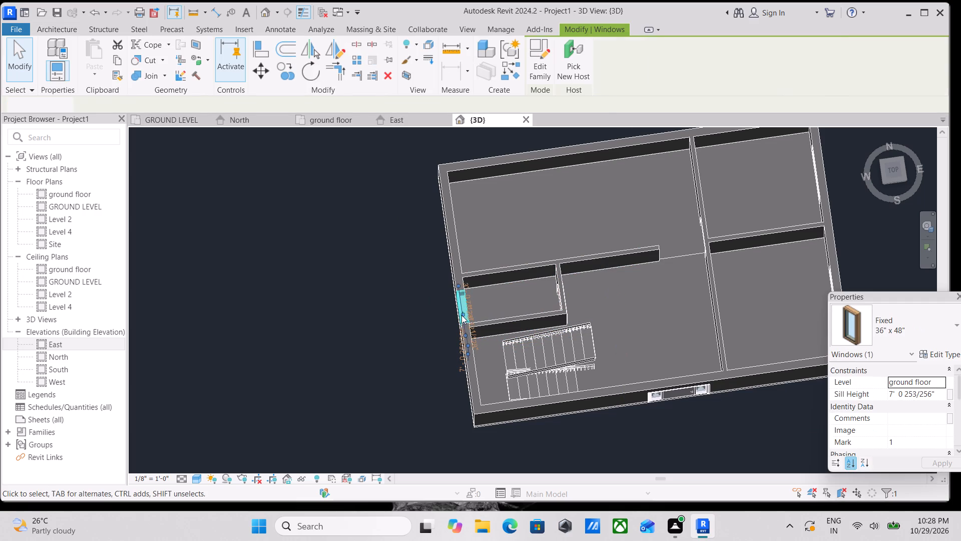
pyautogui.press('Up')
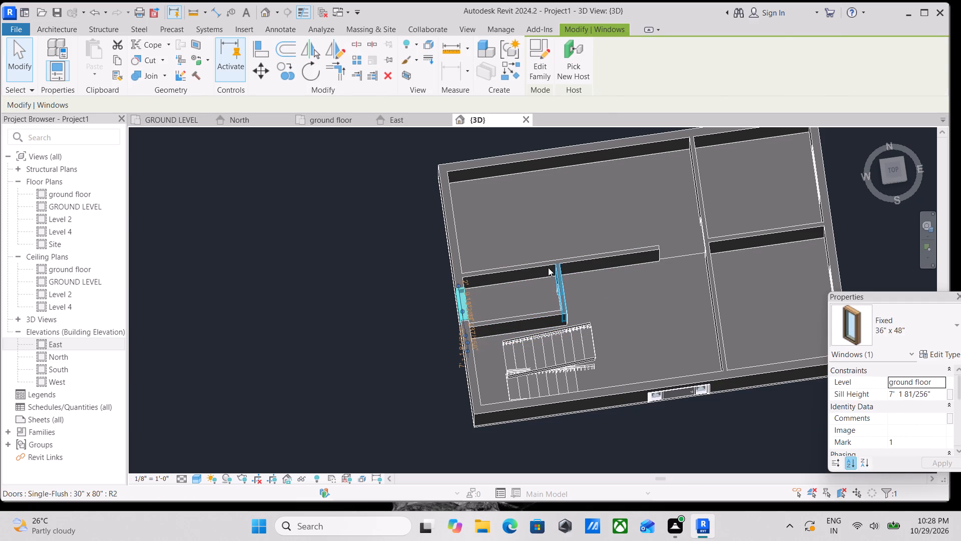
# Nudge the toilet and master bedroom dividing wall further into the bedroom, to 9'-9" from the rear exterior wall.
pyautogui.click(548, 266)
pyautogui.press('Up')
pyautogui.press('Up')
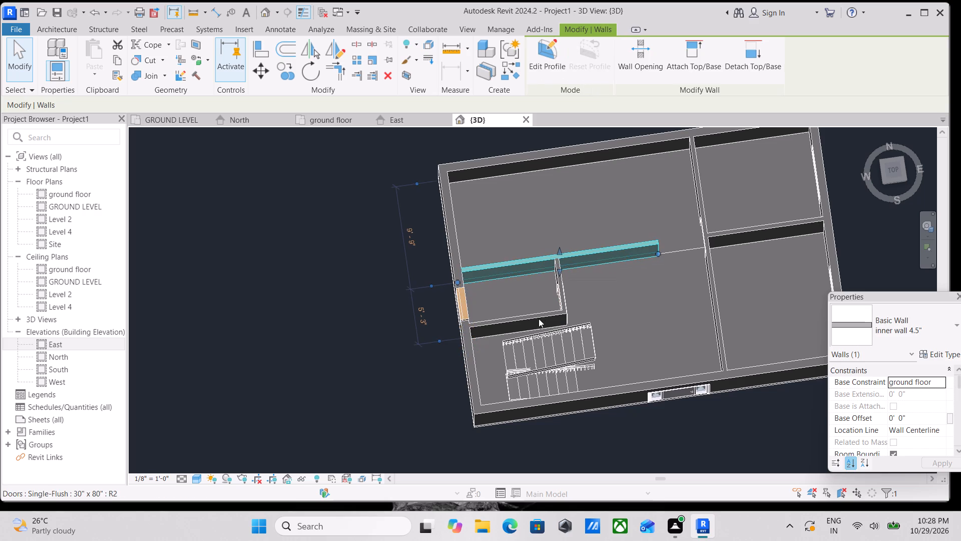
# Nudge the toilet's stair-side inner wall three more increments away from the stair.
pyautogui.click(535, 316)
pyautogui.press('Up')
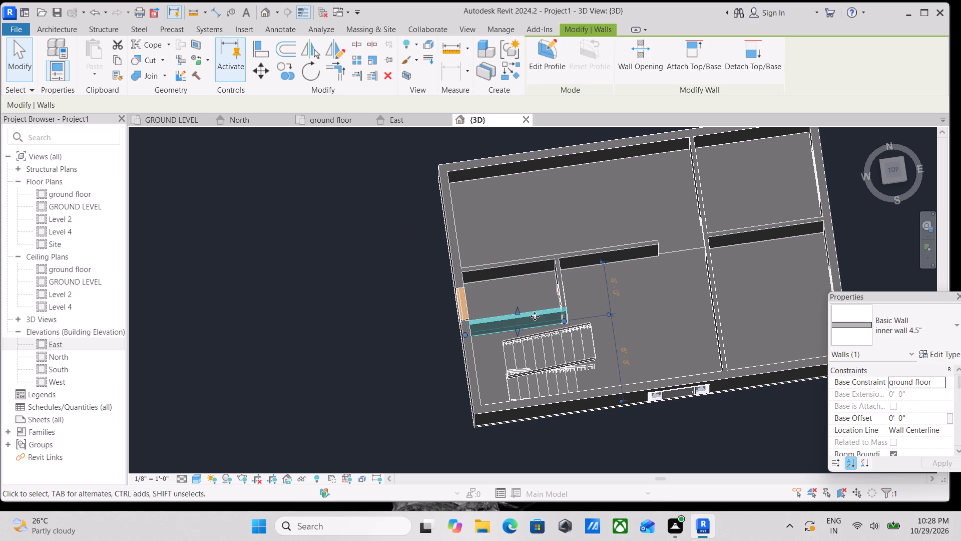
pyautogui.press('Up')
pyautogui.press('Up')
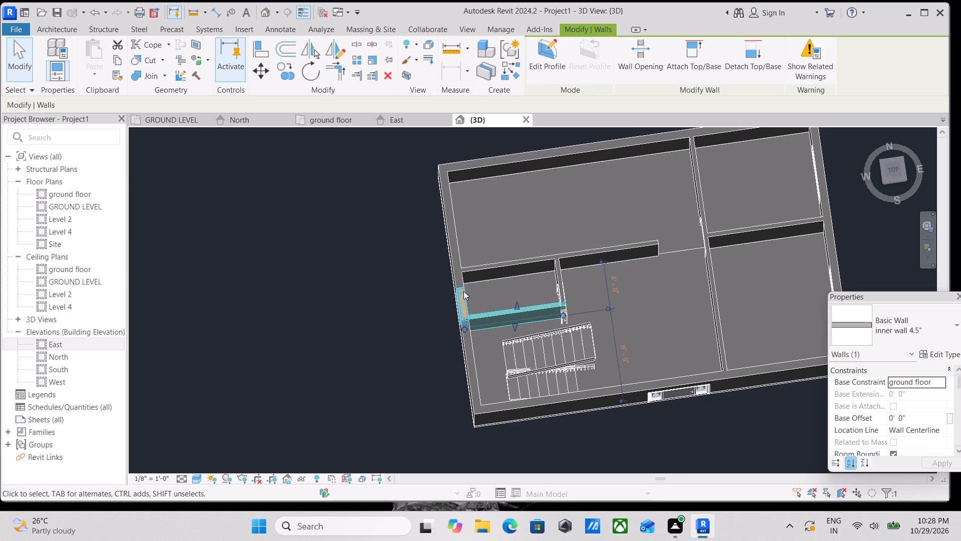
# Nudge the toilet's 36" x 48" fixed window three increments towards the master bedroom and one increment back.
pyautogui.click(463, 291)
pyautogui.press('Up')
pyautogui.press('Up')
pyautogui.press('Up')
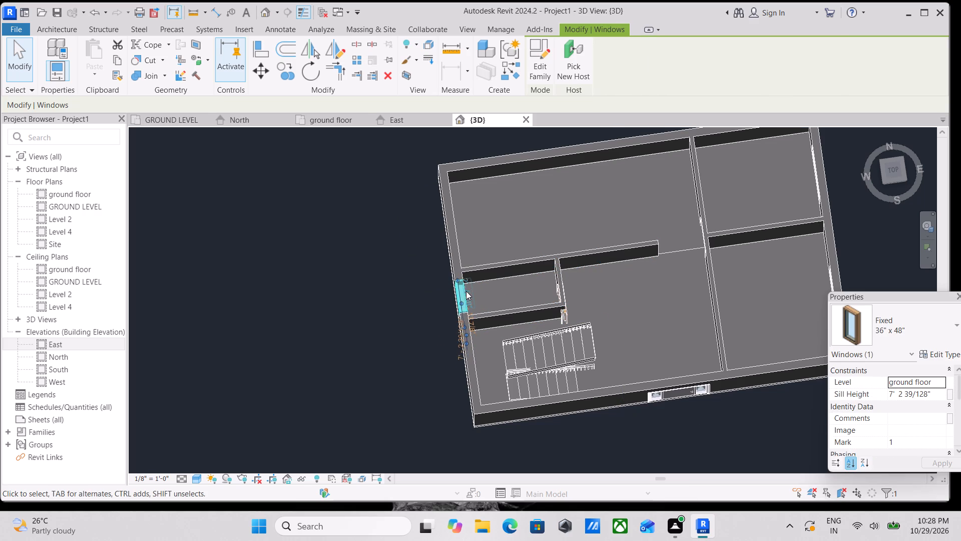
pyautogui.press('Down')
pyautogui.scroll(-3, 498, 292)
pyautogui.press('Escape')
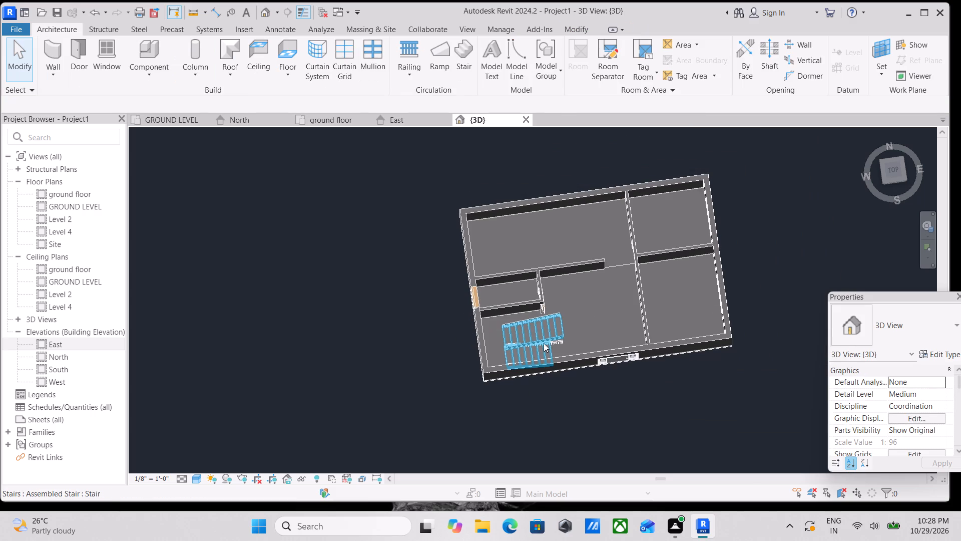
# Delete the existing stair beside the toilet.
pyautogui.click(547, 337)
pyautogui.rightClick(547, 337)
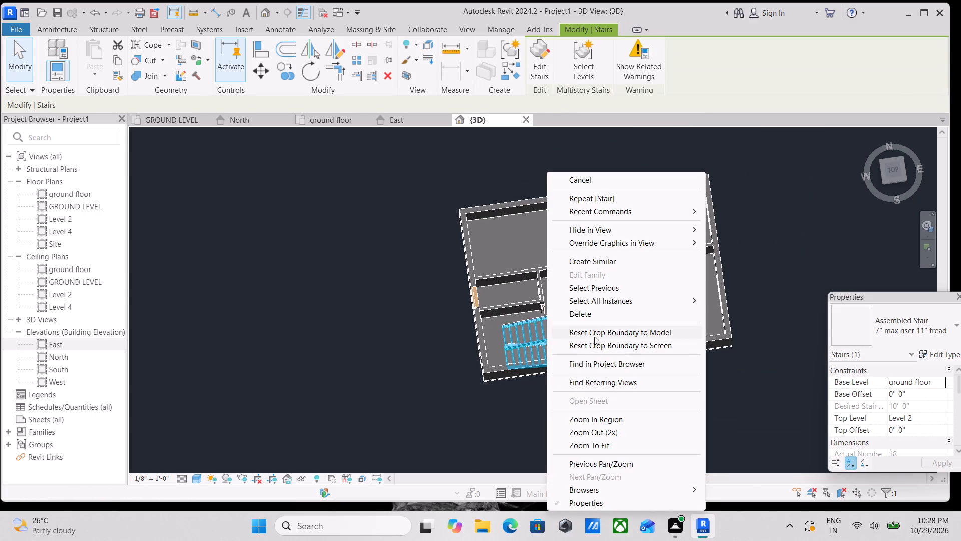
pyautogui.click(599, 318)
# Nudge the toilet's 30" x 80" single-flush door six increments along its wall towards the master bedroom.
pyautogui.scroll(3, 541, 305)
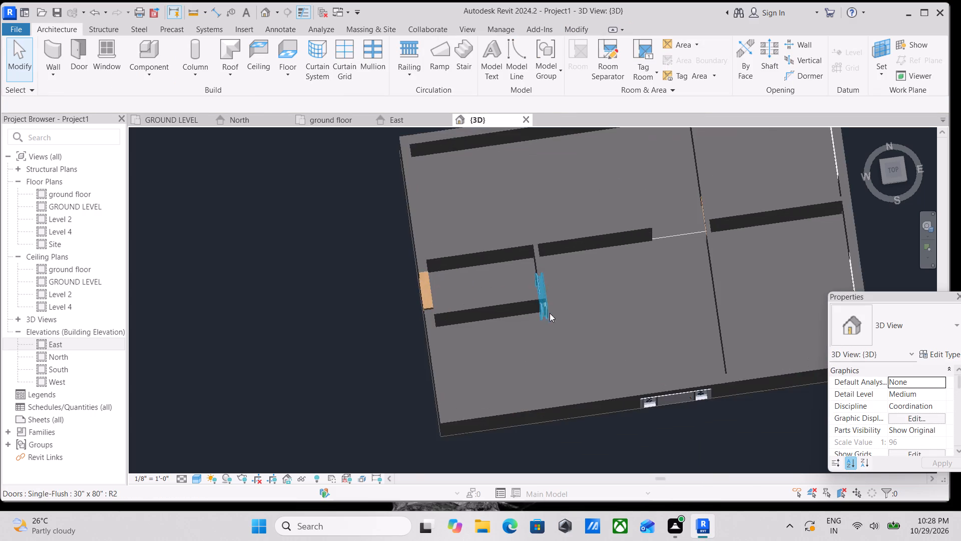
pyautogui.scroll(3, 550, 313)
pyautogui.click(542, 314)
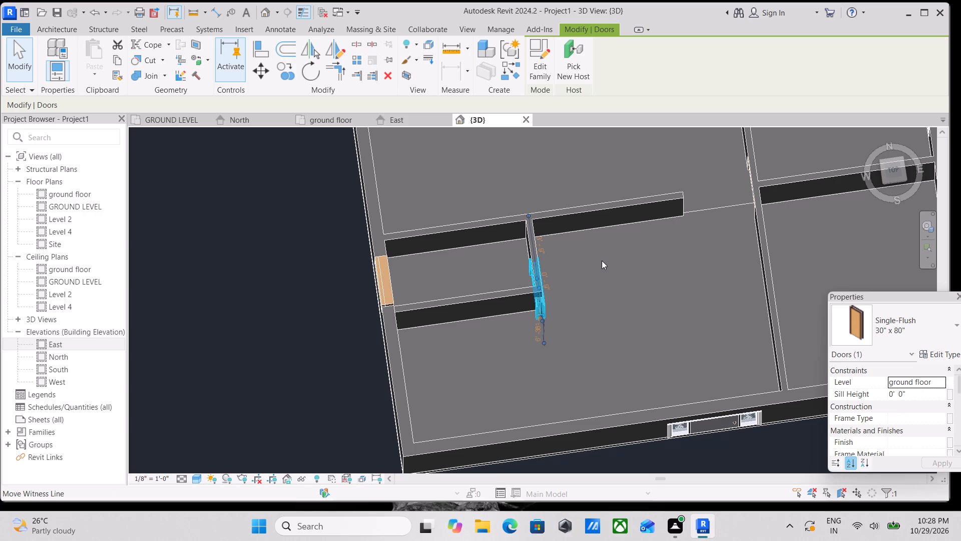
pyautogui.press('Up')
pyautogui.press('Up')
pyautogui.press('Up')
pyautogui.press('Up')
pyautogui.press('Up')
pyautogui.press('Up')
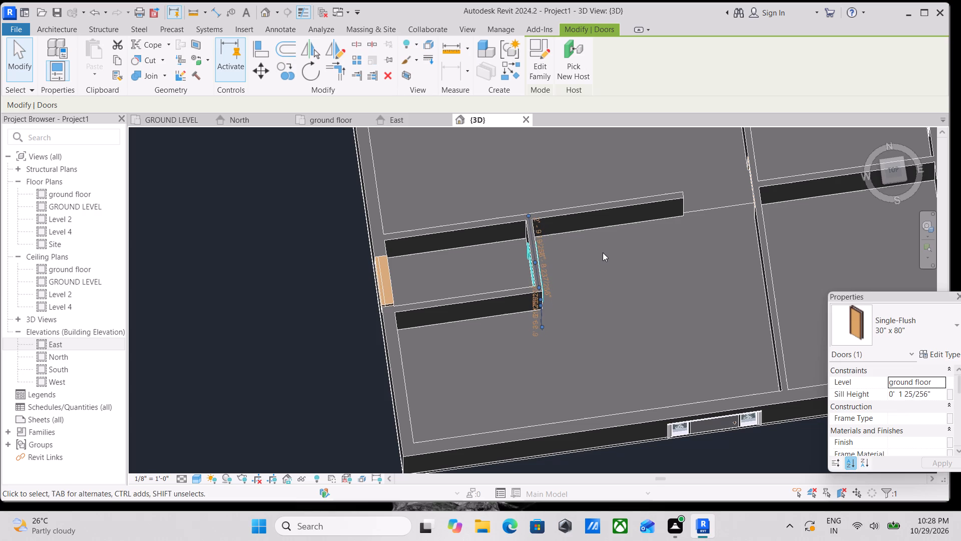
pyautogui.scroll(-3, 603, 252)
pyautogui.press('Escape')
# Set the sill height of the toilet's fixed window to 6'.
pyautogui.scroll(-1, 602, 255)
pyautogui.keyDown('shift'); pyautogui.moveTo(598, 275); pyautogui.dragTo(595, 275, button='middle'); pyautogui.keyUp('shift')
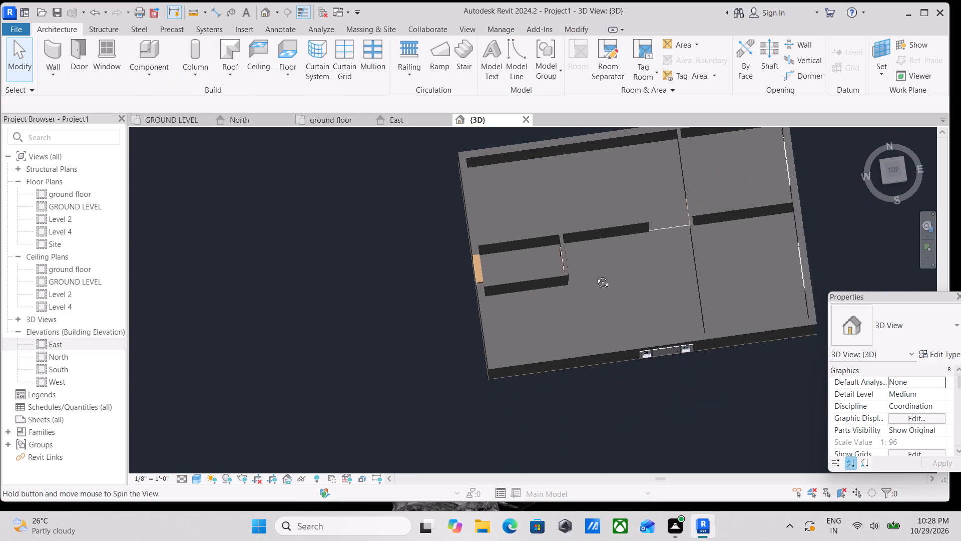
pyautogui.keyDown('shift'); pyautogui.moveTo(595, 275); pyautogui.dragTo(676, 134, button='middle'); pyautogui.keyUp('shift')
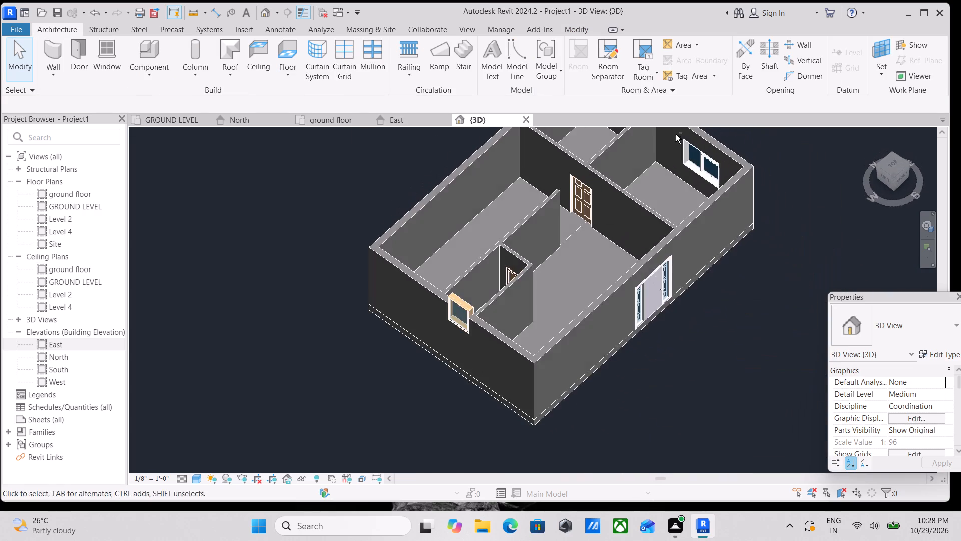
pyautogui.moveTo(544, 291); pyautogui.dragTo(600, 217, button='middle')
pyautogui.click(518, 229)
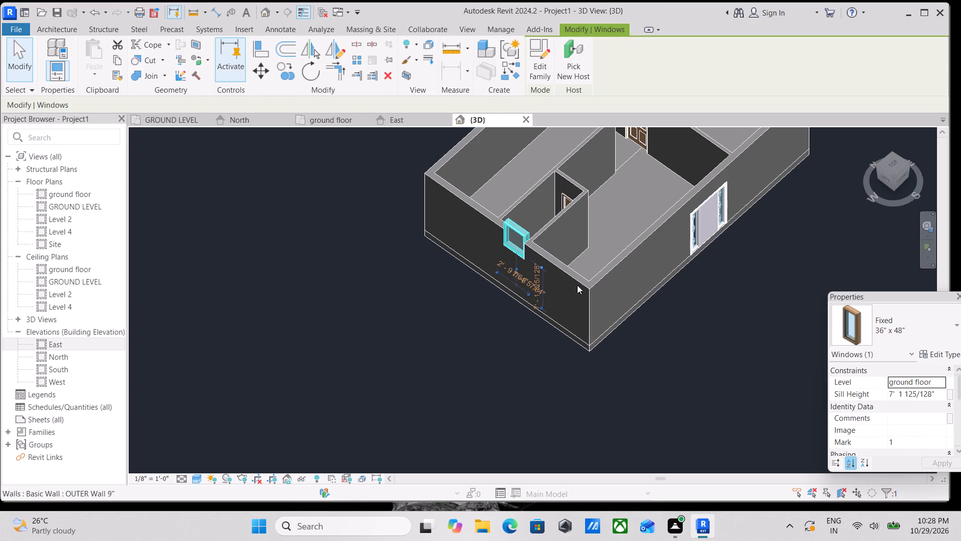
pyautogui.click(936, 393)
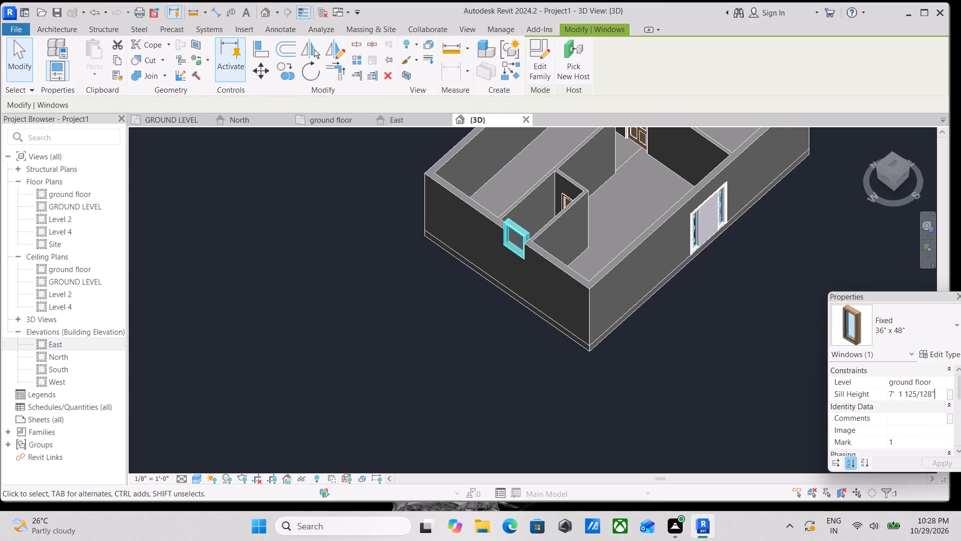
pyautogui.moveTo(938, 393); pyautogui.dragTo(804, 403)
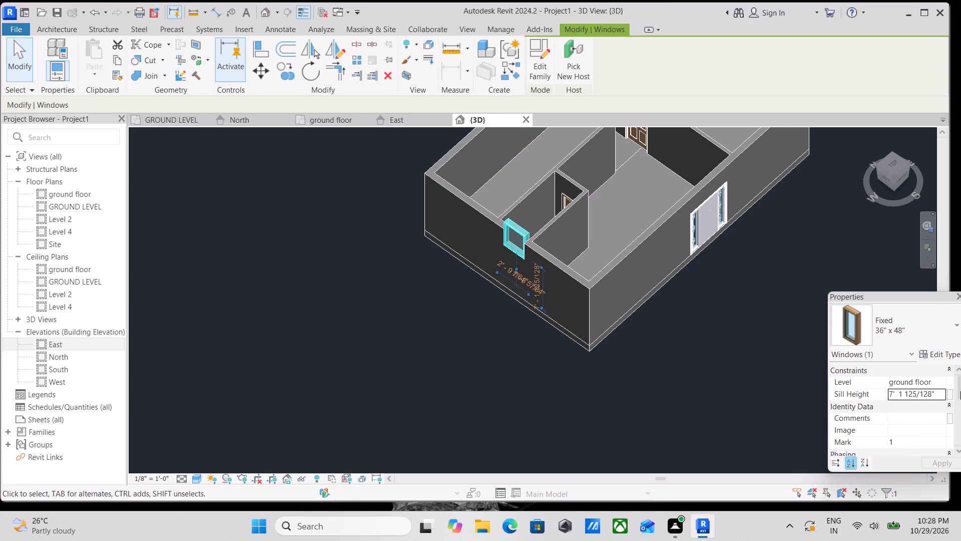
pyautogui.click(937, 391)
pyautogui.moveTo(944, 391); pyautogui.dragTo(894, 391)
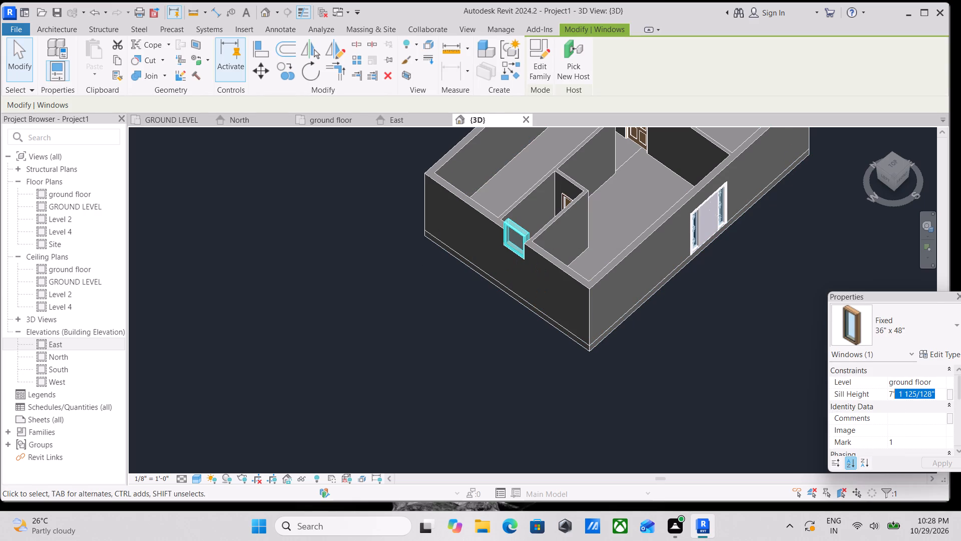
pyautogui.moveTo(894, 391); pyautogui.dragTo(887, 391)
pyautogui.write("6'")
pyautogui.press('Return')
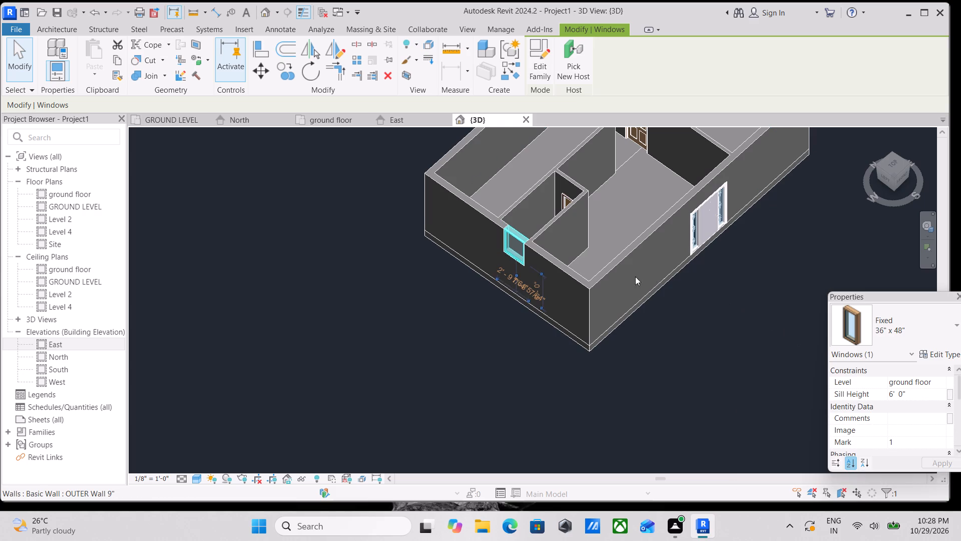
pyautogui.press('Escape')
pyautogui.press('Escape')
# Set the sill height of the toilet's fixed window to 4'.
pyautogui.scroll(6, 559, 255)
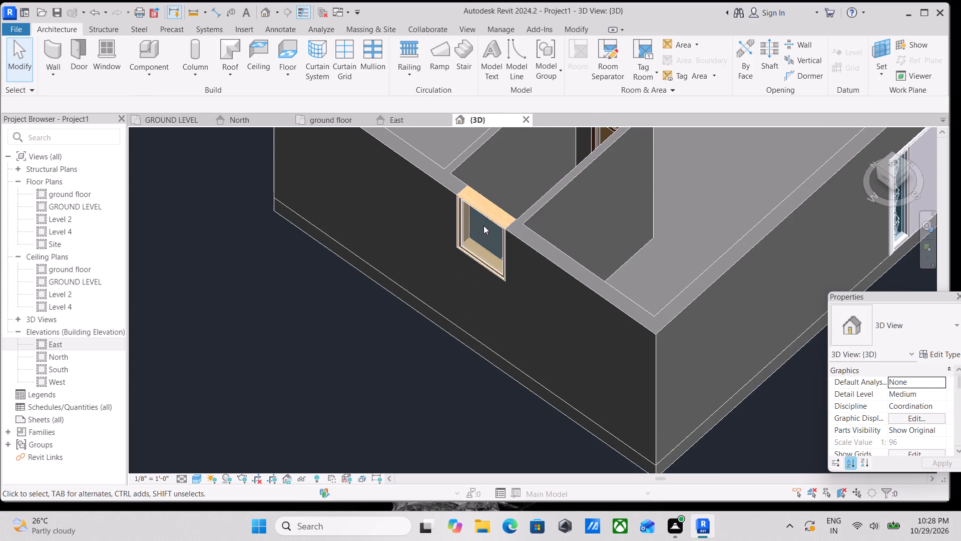
pyautogui.click(490, 215)
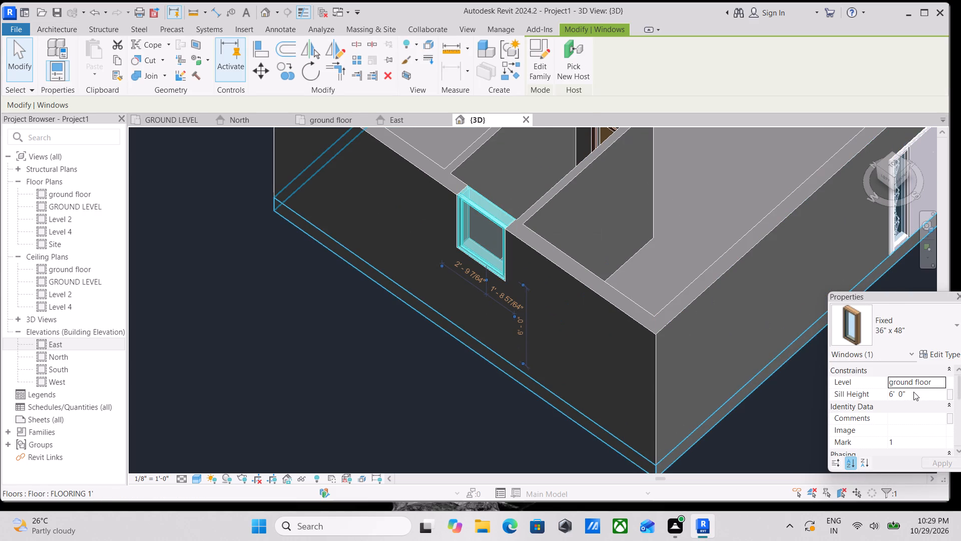
pyautogui.click(913, 392)
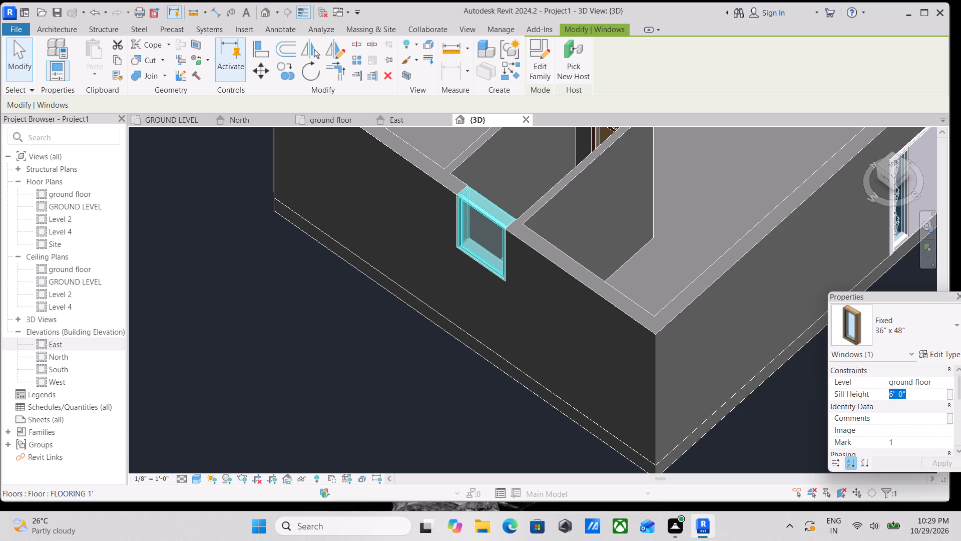
pyautogui.press('4')
pyautogui.press("'")
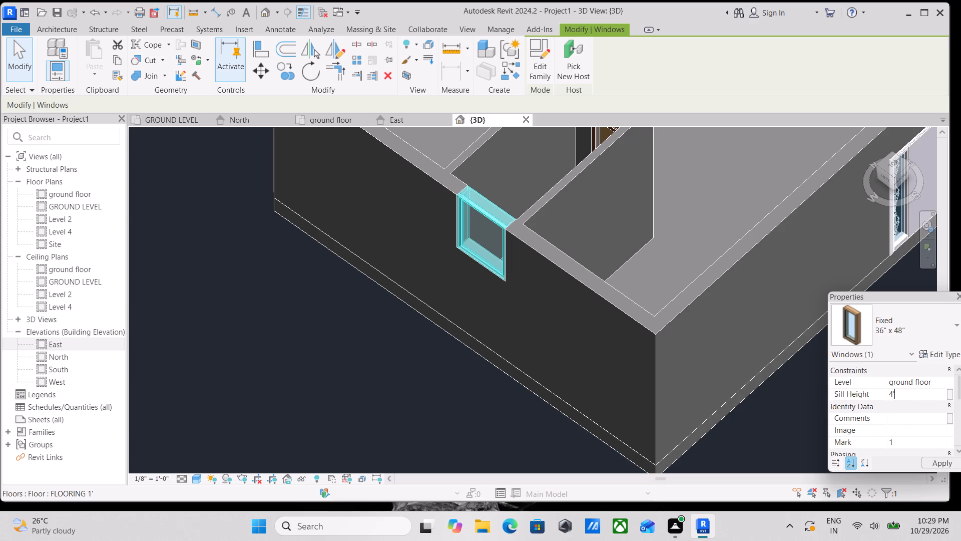
pyautogui.press('Return')
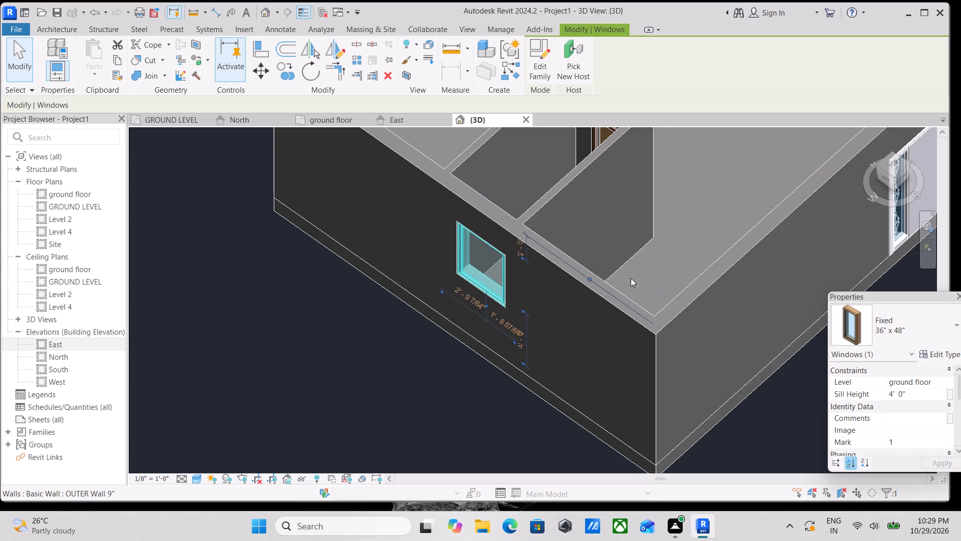
pyautogui.scroll(-3, 630, 267)
pyautogui.press('Escape')
# In the ground floor plan, start a stair with an 8-riser run about 6'-5" long beside the entrance wall, heading towards the toilet-side outer wall.
pyautogui.scroll(-2, 680, 251)
pyautogui.moveTo(672, 259); pyautogui.dragTo(619, 310, button='middle')
pyautogui.scroll(1, 622, 305)
pyautogui.scroll(-1, 682, 272)
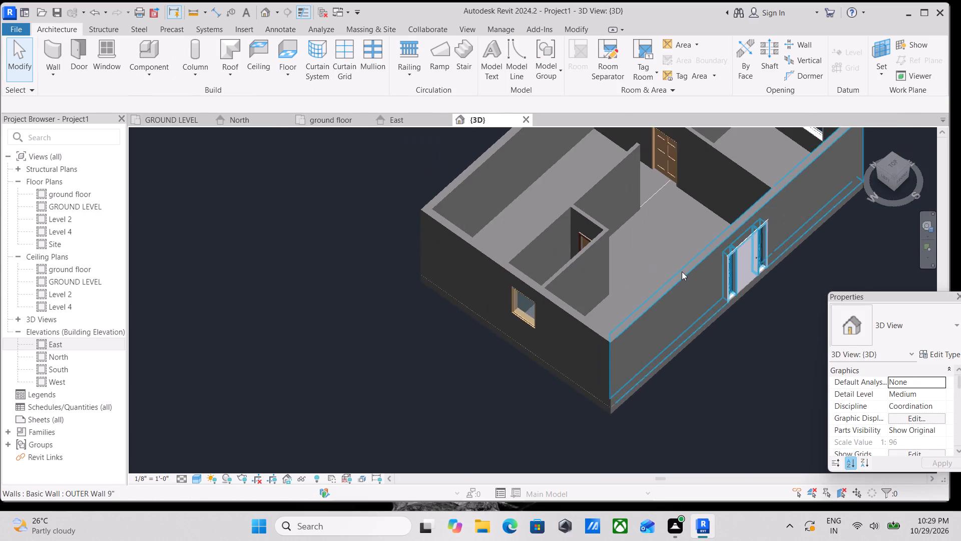
pyautogui.middleClick(682, 272)
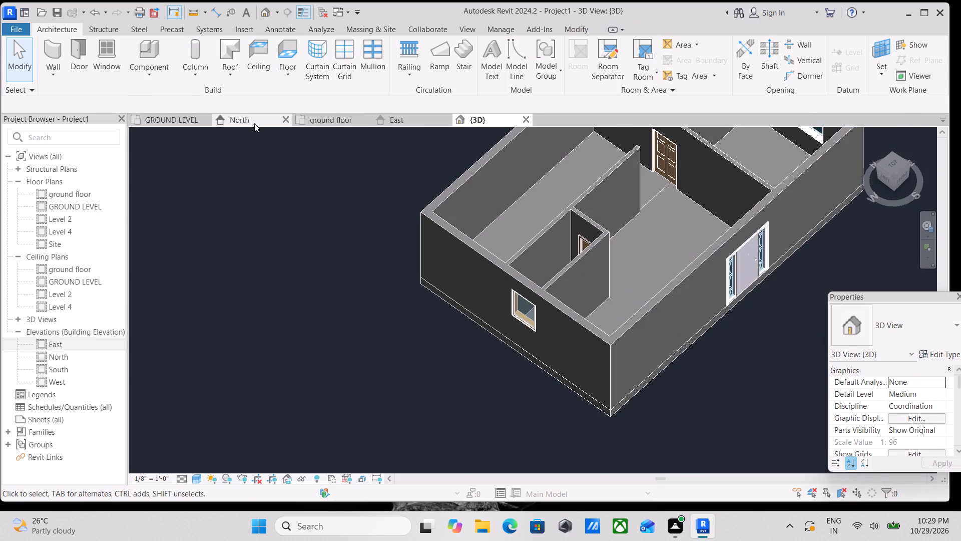
pyautogui.click(318, 121)
pyautogui.scroll(-2, 406, 153)
pyautogui.moveTo(431, 197); pyautogui.dragTo(465, 242, button='middle')
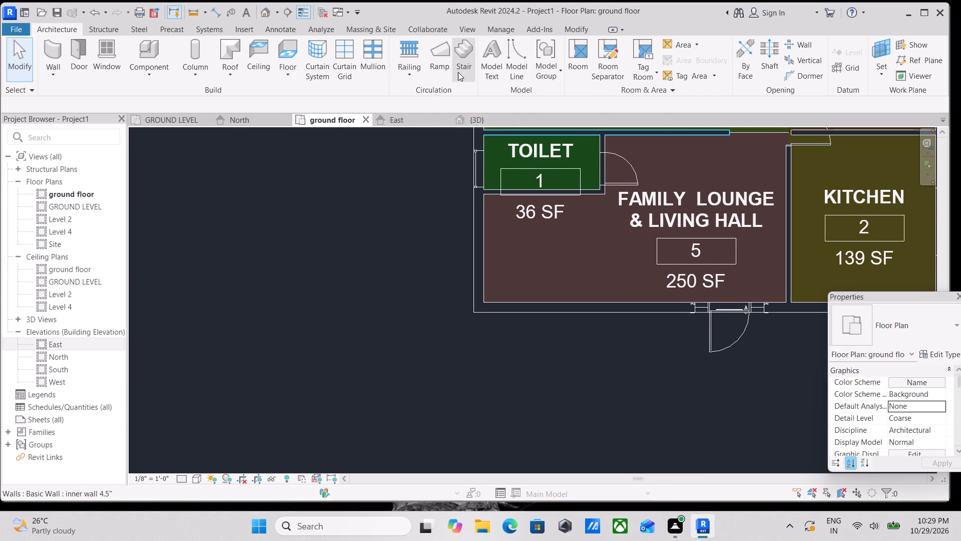
pyautogui.click(465, 58)
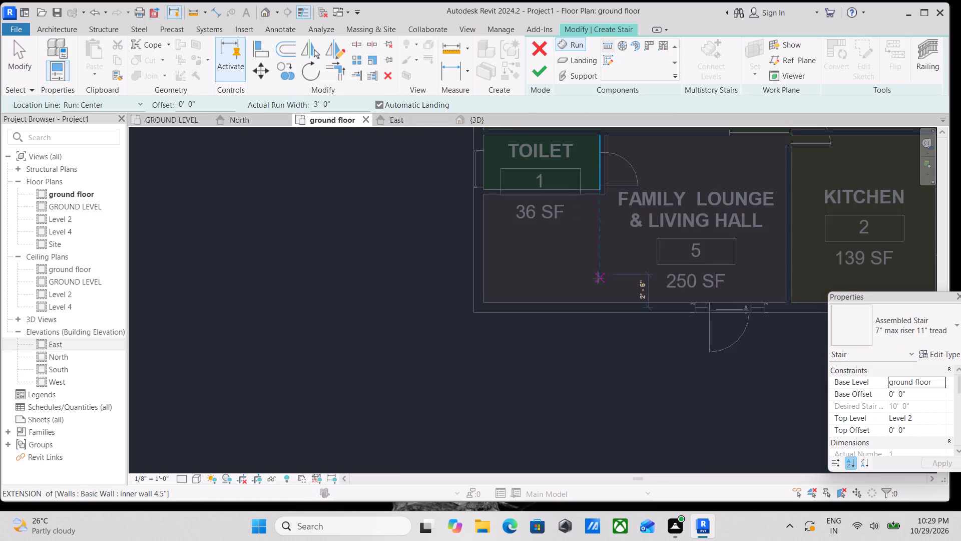
pyautogui.click(599, 279)
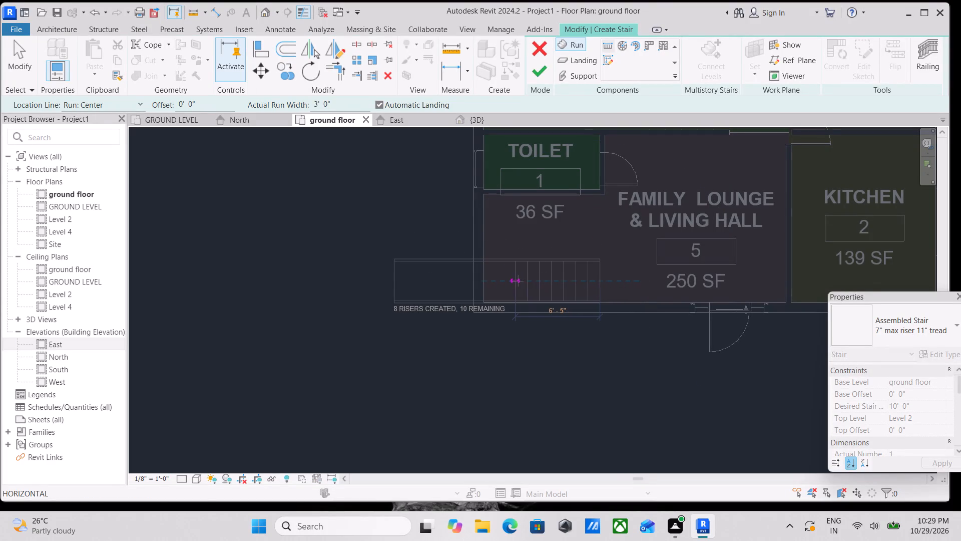
pyautogui.click(517, 281)
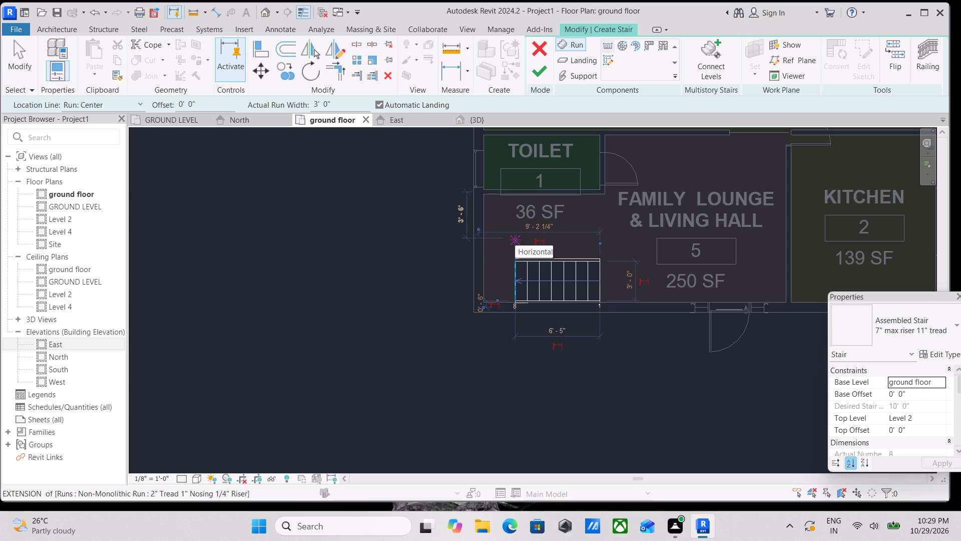
# Add a parallel 10-riser return run on the toilet side, heading back towards the family lounge with an automatic landing, and finish the stair.
pyautogui.click(573, 56)
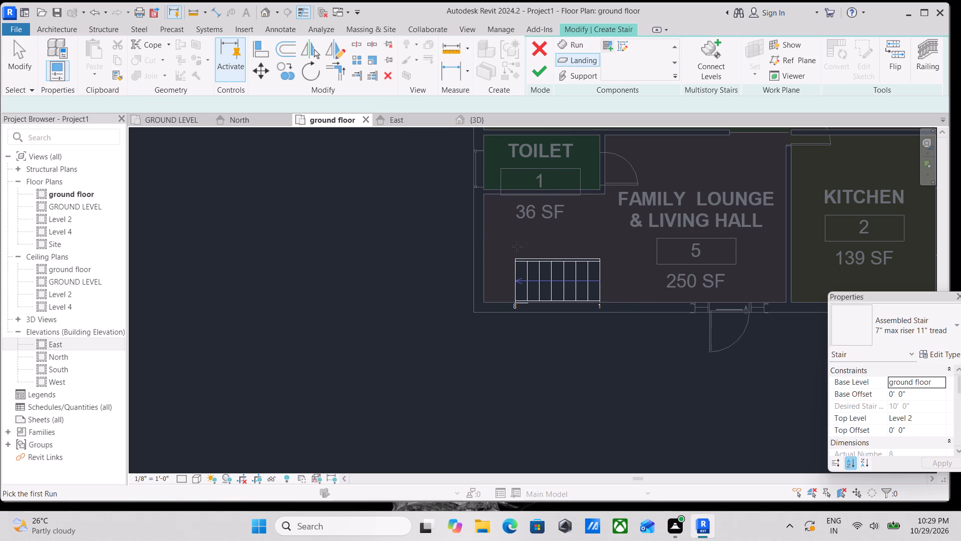
pyautogui.click(517, 234)
pyautogui.click(580, 42)
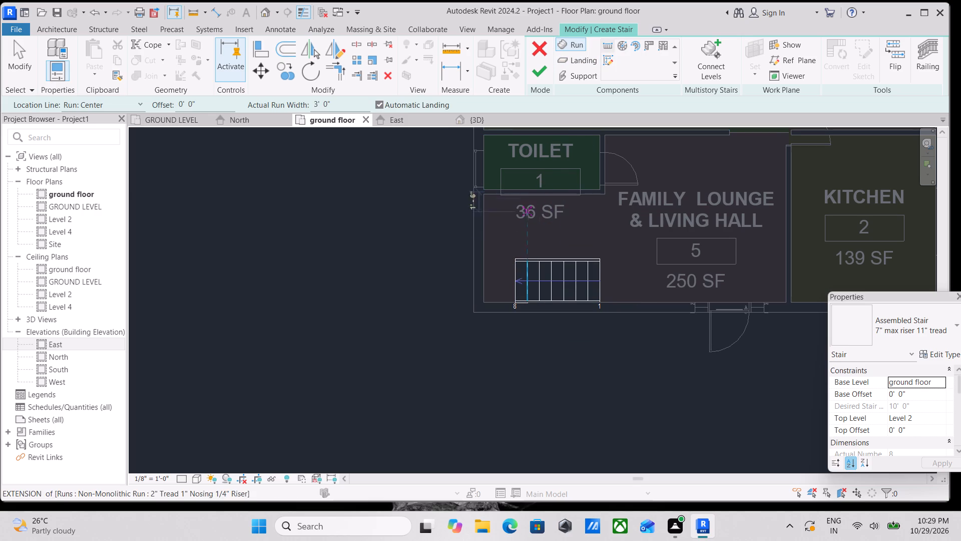
pyautogui.click(517, 232)
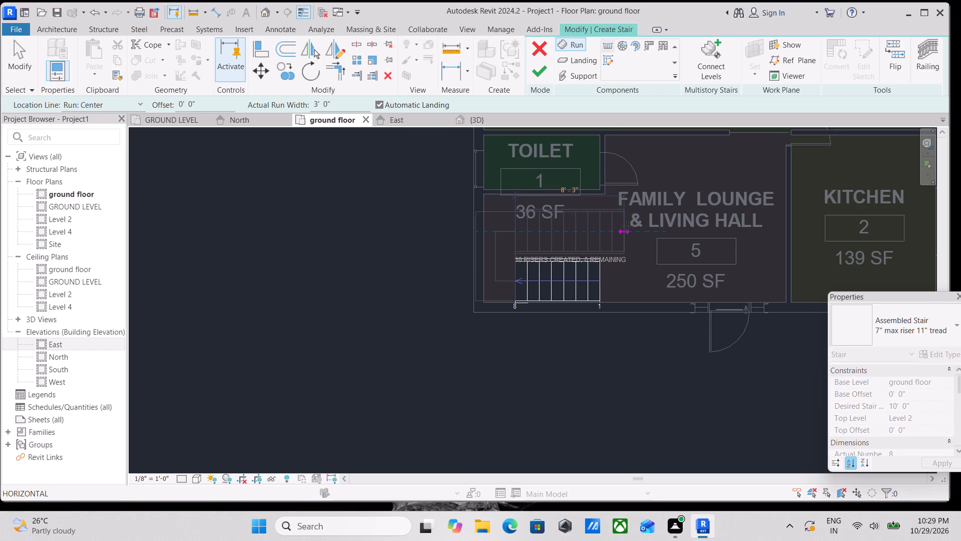
pyautogui.click(627, 226)
pyautogui.moveTo(632, 210); pyautogui.dragTo(585, 194, button='middle')
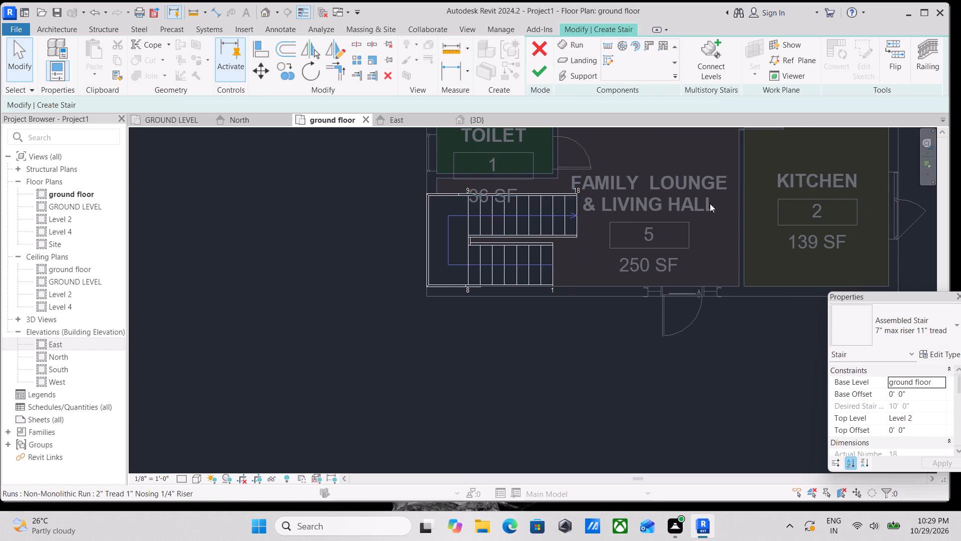
pyautogui.press('Right')
pyautogui.press('Right')
pyautogui.press('Up')
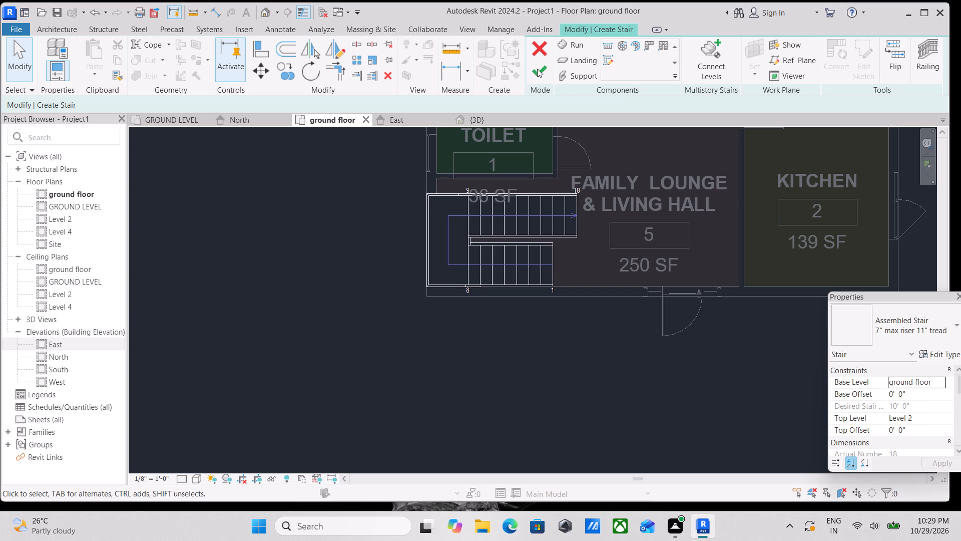
pyautogui.click(537, 69)
pyautogui.scroll(3, 565, 236)
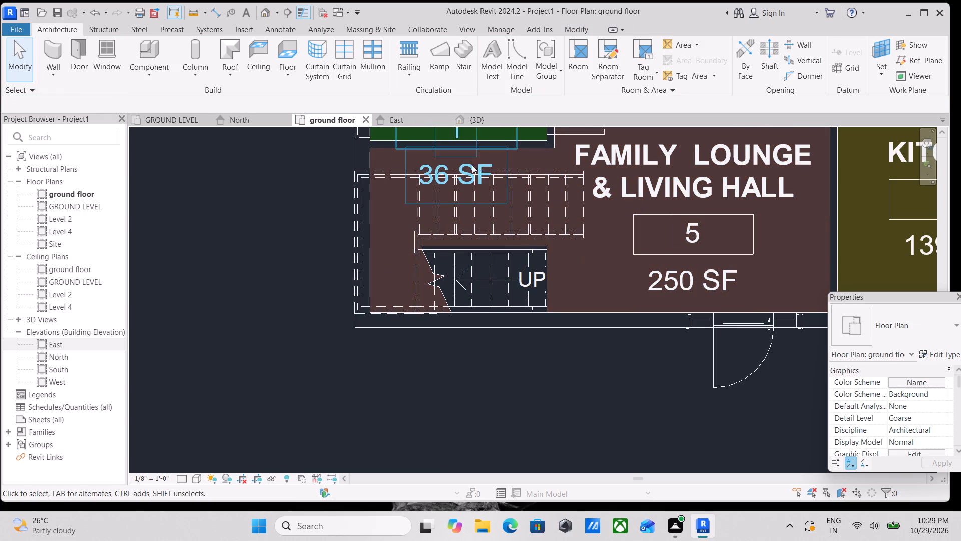
# Nudge the whole stair four increments inward from the outer wall at its landing and three increments towards the toilet.
pyautogui.moveTo(316, 156); pyautogui.dragTo(614, 327)
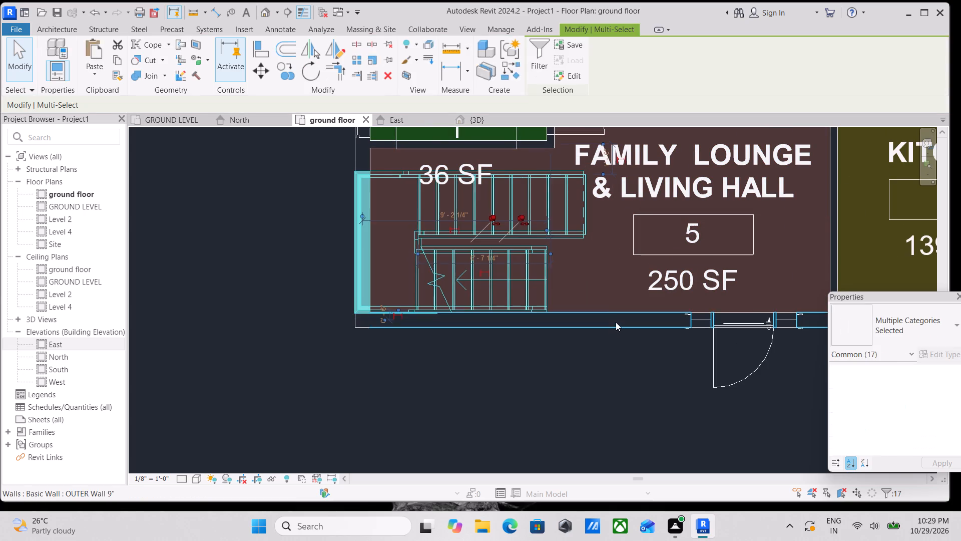
pyautogui.press('Right')
pyautogui.press('Right')
pyautogui.press('Right')
pyautogui.press('Right')
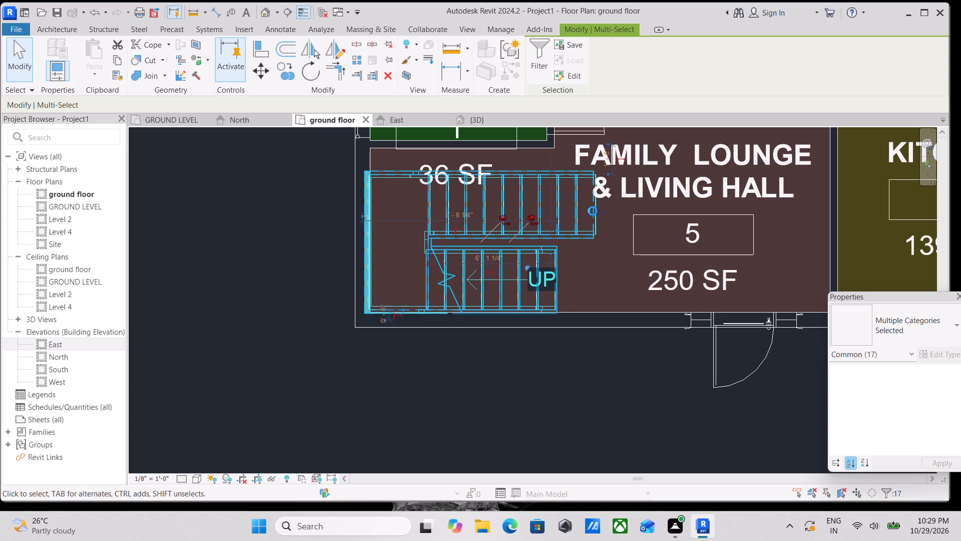
pyautogui.press('Up')
pyautogui.press('Up')
pyautogui.press('Up')
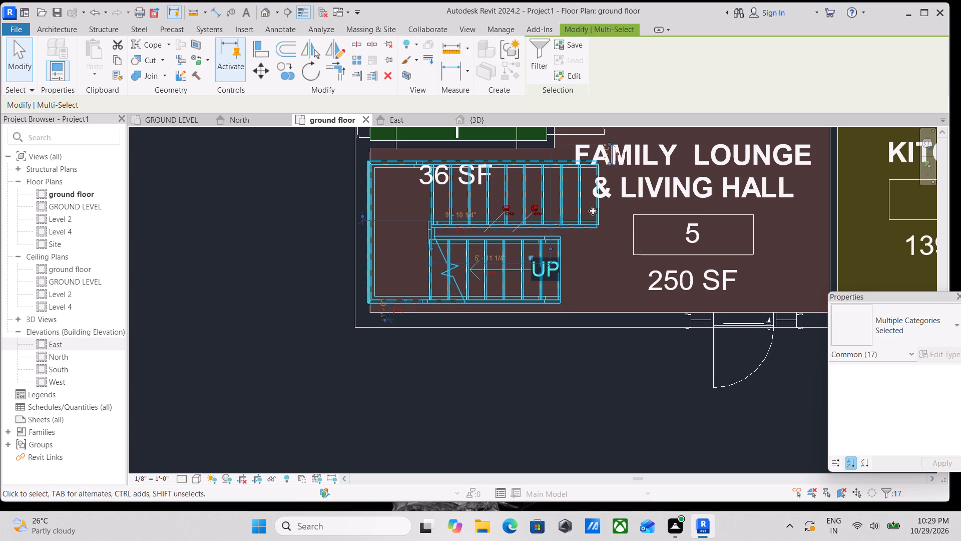
# Nudge the whole stair two more increments away from the outer wall at its landing.
pyautogui.press('Right')
pyautogui.press('Right')
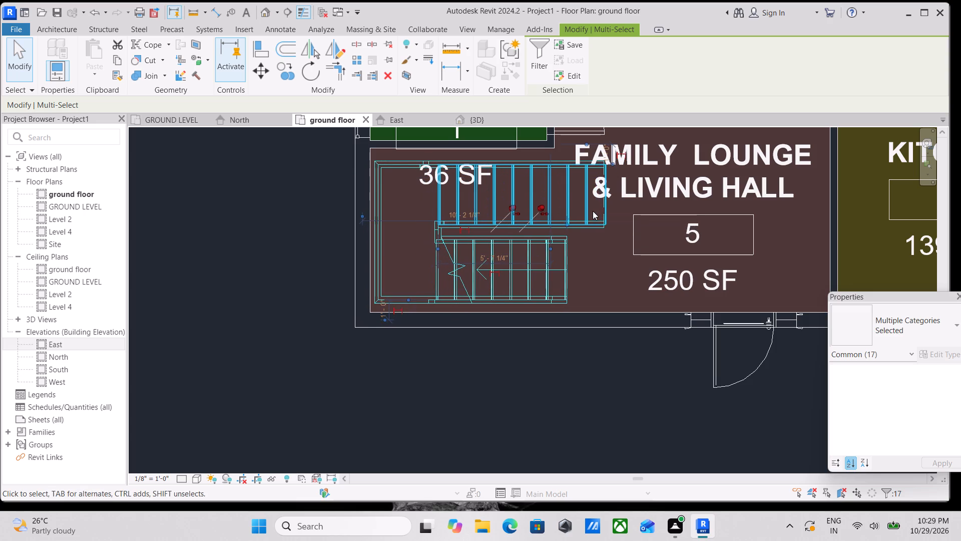
pyautogui.scroll(-3, 495, 218)
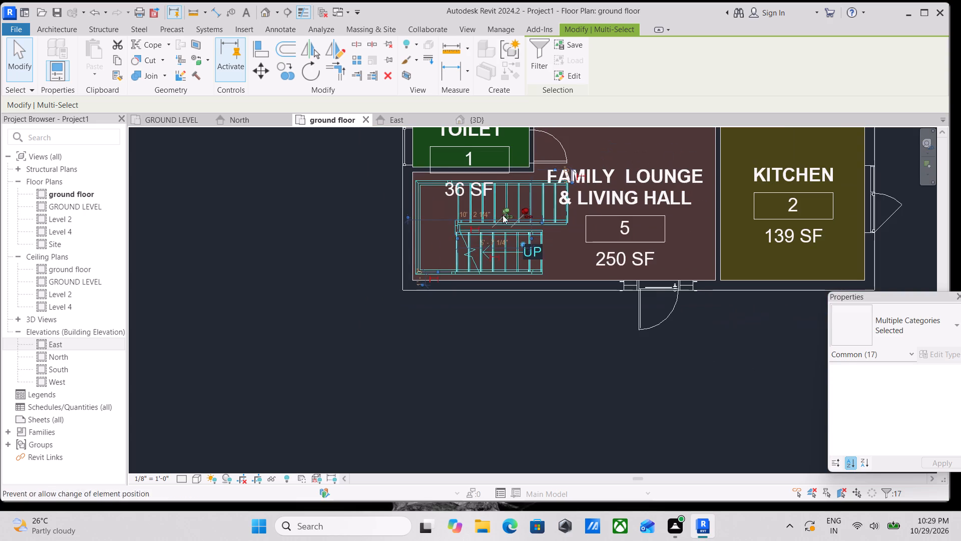
pyautogui.press('Escape')
# Examine the stair, toilet and interior walls in the 3D view from several angles and from above.
pyautogui.scroll(-6, 506, 213)
pyautogui.moveTo(520, 195); pyautogui.dragTo(542, 185, button='middle')
pyautogui.click(492, 120)
pyautogui.scroll(-2, 513, 150)
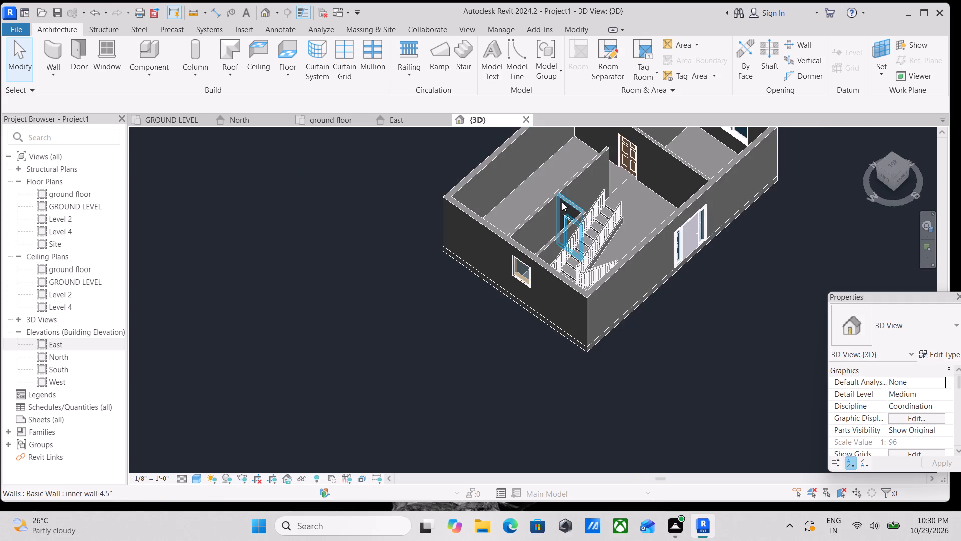
pyautogui.keyDown('shift'); pyautogui.moveTo(576, 195); pyautogui.dragTo(358, 136, button='middle'); pyautogui.keyUp('shift')
pyautogui.keyDown('shift'); pyautogui.moveTo(570, 240); pyautogui.dragTo(693, 173, button='middle'); pyautogui.keyUp('shift')
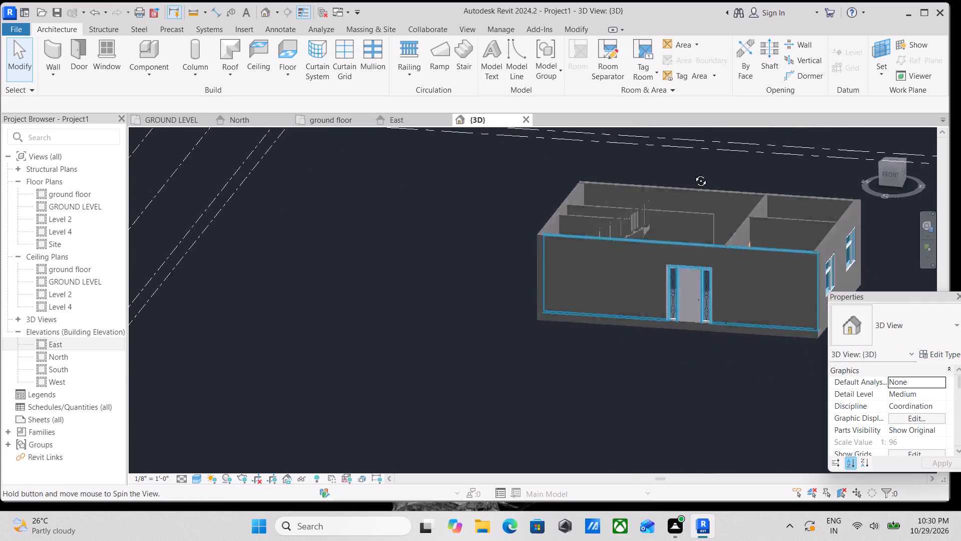
pyautogui.keyDown('shift'); pyautogui.moveTo(693, 173); pyautogui.dragTo(699, 273, button='middle'); pyautogui.keyUp('shift')
pyautogui.keyDown('shift'); pyautogui.moveTo(661, 255); pyautogui.dragTo(596, 211, button='middle'); pyautogui.keyUp('shift')
pyautogui.scroll(-1, 600, 210)
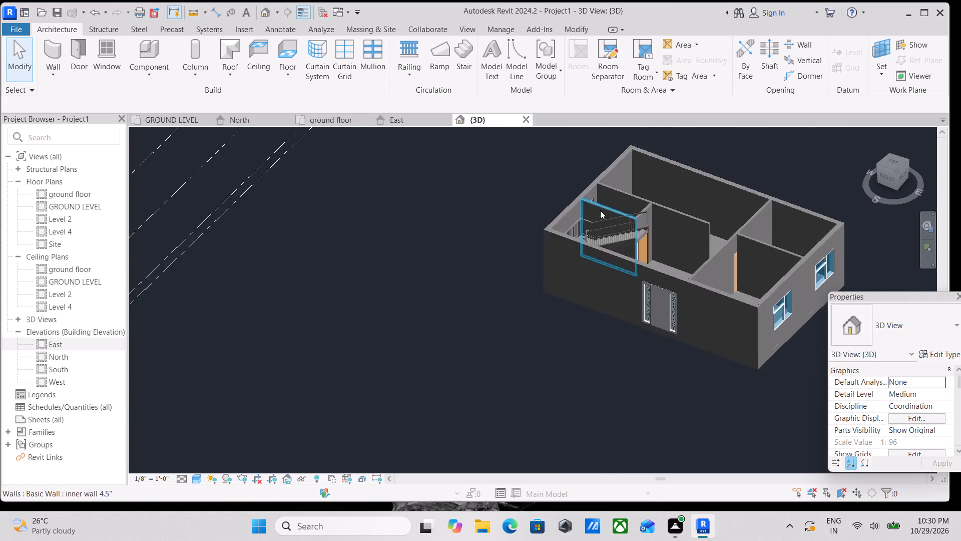
pyautogui.scroll(-3, 600, 210)
pyautogui.moveTo(601, 210); pyautogui.dragTo(644, 211, button='middle')
pyautogui.scroll(-1, 648, 209)
pyautogui.moveTo(648, 209); pyautogui.dragTo(674, 201, button='middle')
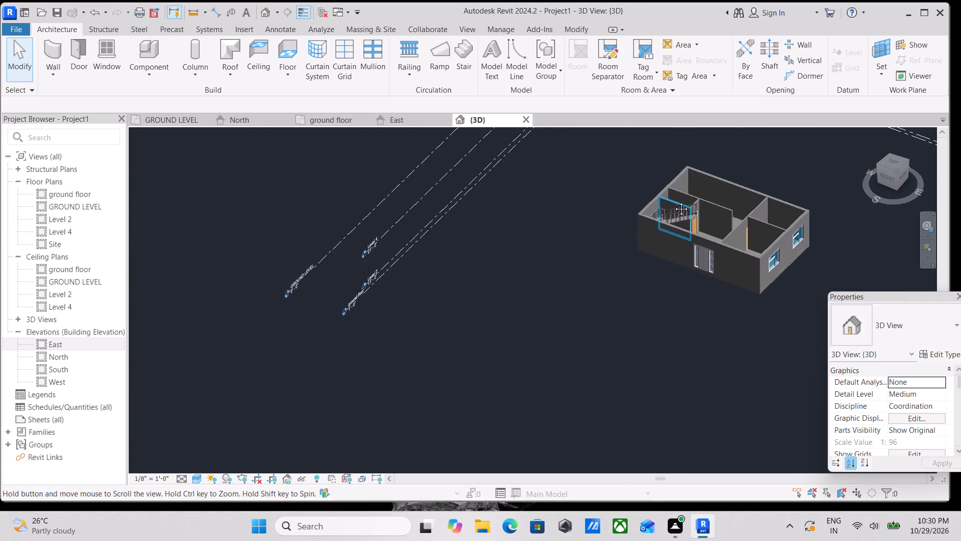
pyautogui.moveTo(674, 201); pyautogui.dragTo(675, 200, button='middle')
pyautogui.scroll(-2, 675, 200)
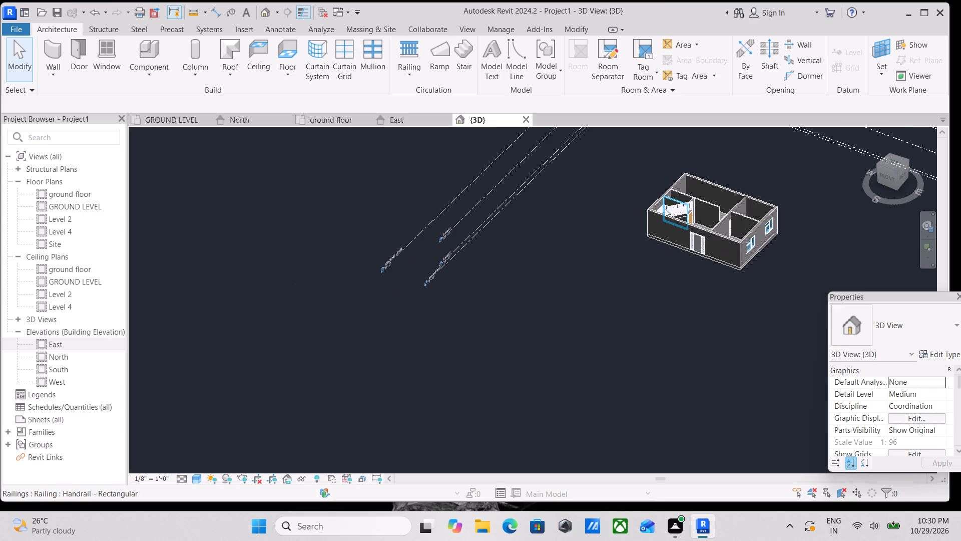
pyautogui.moveTo(665, 208); pyautogui.dragTo(712, 267, button='middle')
pyautogui.keyDown('shift'); pyautogui.moveTo(680, 209); pyautogui.dragTo(718, 305, button='middle'); pyautogui.keyUp('shift')
pyautogui.moveTo(678, 198); pyautogui.dragTo(667, 240, button='middle')
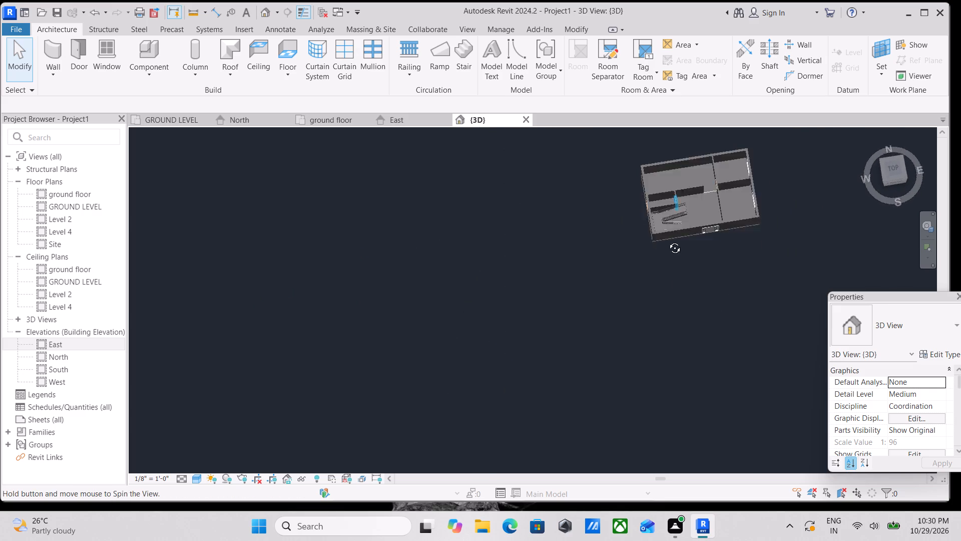
pyautogui.moveTo(667, 240); pyautogui.dragTo(652, 294, button='middle')
pyautogui.scroll(3, 746, 186)
pyautogui.scroll(5, 706, 207)
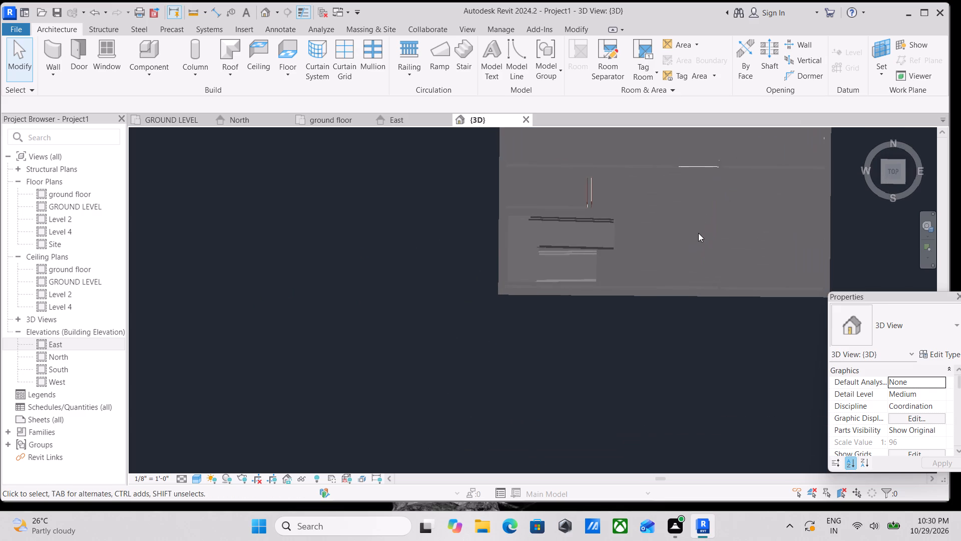
pyautogui.moveTo(693, 221); pyautogui.dragTo(689, 256, button='middle')
pyautogui.moveTo(663, 174); pyautogui.dragTo(661, 180, button='middle')
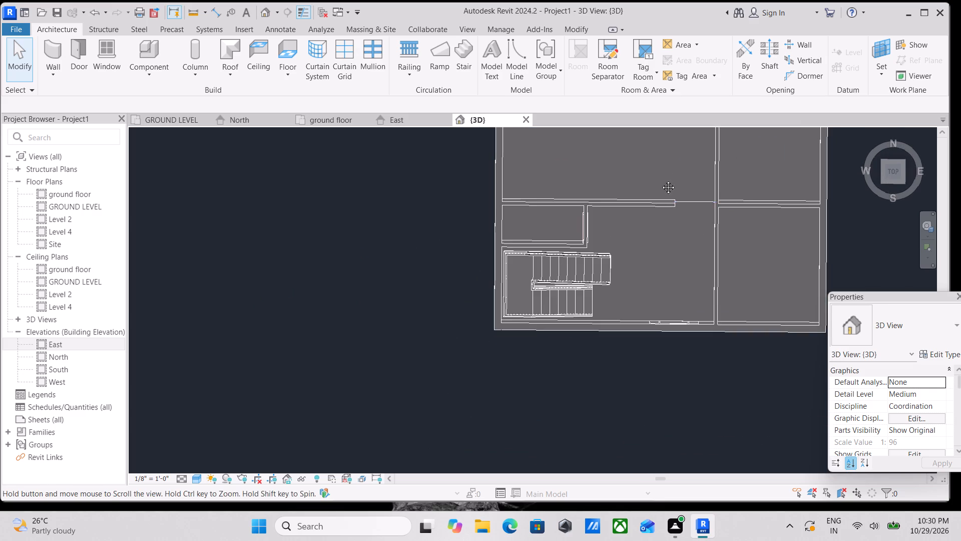
pyautogui.moveTo(661, 180); pyautogui.dragTo(660, 211, button='middle')
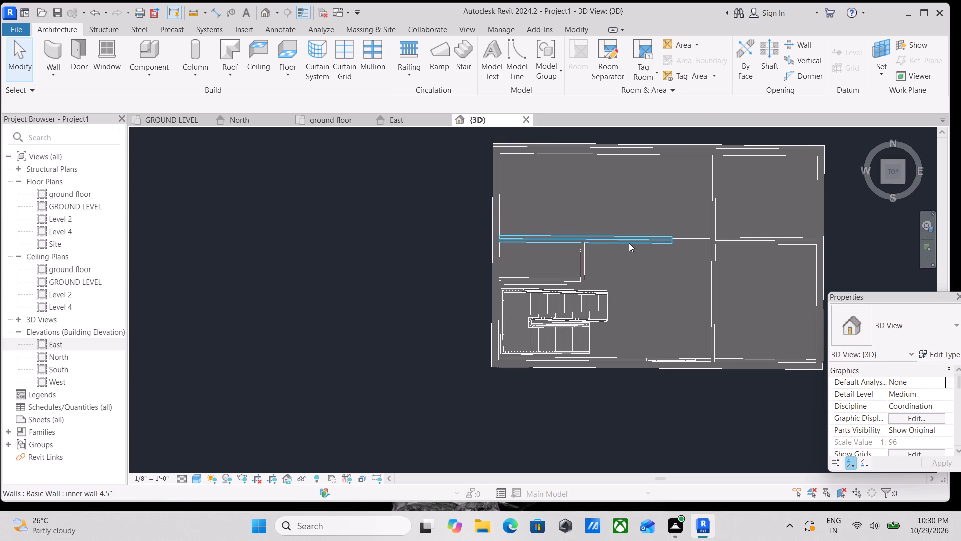
pyautogui.click(629, 243)
pyautogui.keyDown('shift'); pyautogui.moveTo(645, 280); pyautogui.dragTo(511, 147, button='middle'); pyautogui.keyUp('shift')
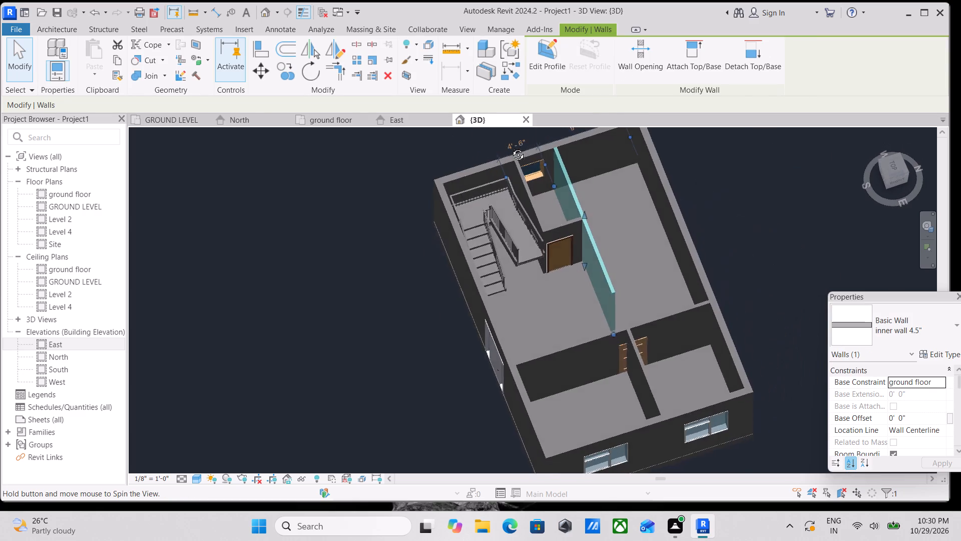
pyautogui.keyDown('shift'); pyautogui.moveTo(511, 147); pyautogui.dragTo(513, 140, button='middle'); pyautogui.keyUp('shift')
pyautogui.keyDown('shift'); pyautogui.moveTo(598, 244); pyautogui.dragTo(695, 424, button='middle'); pyautogui.keyUp('shift')
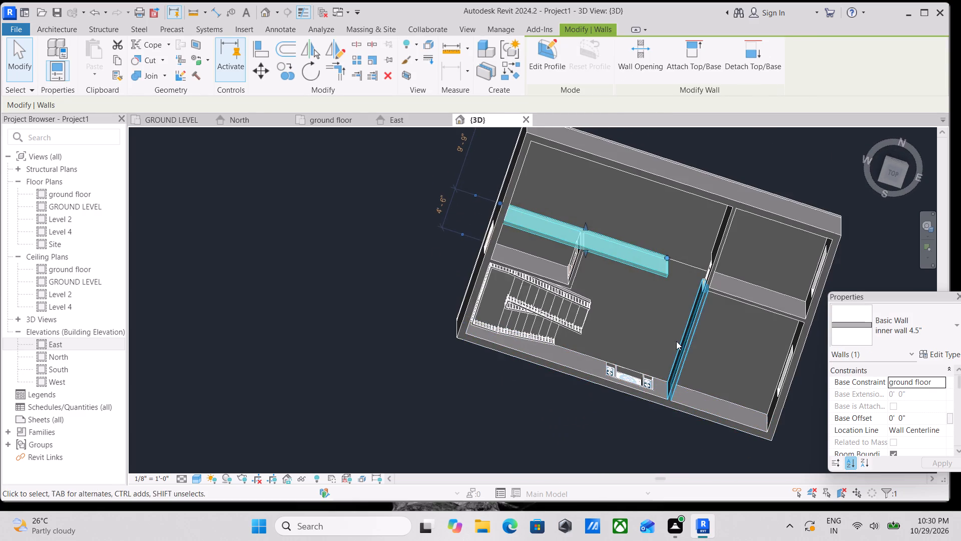
pyautogui.keyDown('shift'); pyautogui.moveTo(676, 340); pyautogui.dragTo(717, 300, button='middle'); pyautogui.keyUp('shift')
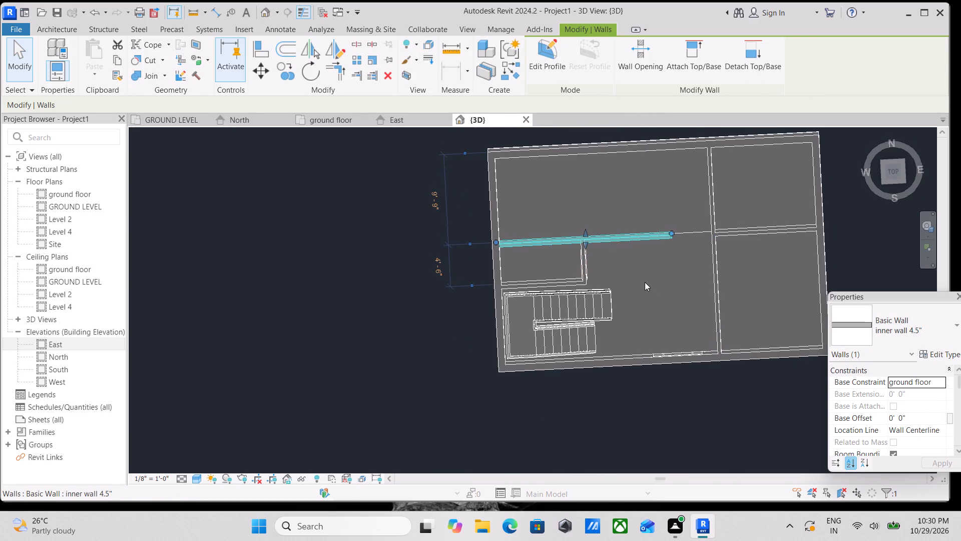
# In the ground floor plan, draw a 4.5" inner wall about 9'-4" long across the master bedroom, about 8'-7" from the guest room wall.
pyautogui.click(345, 119)
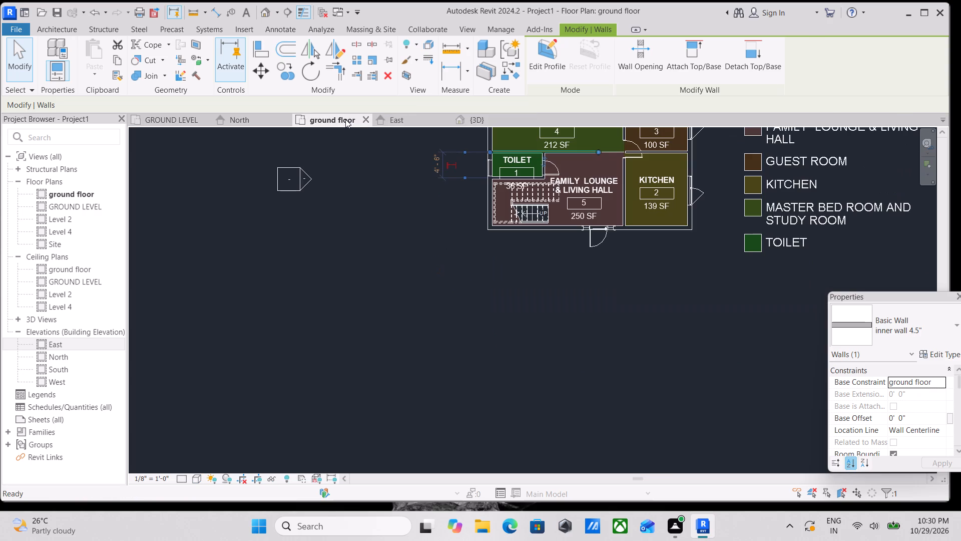
pyautogui.scroll(3, 598, 232)
pyautogui.moveTo(569, 174); pyautogui.dragTo(594, 305, button='middle')
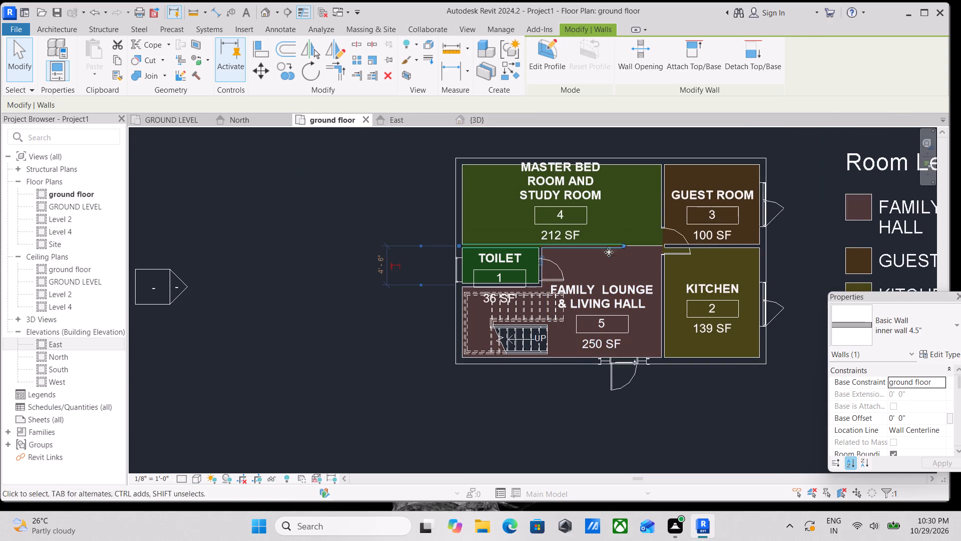
pyautogui.press('Escape')
pyautogui.scroll(2, 615, 212)
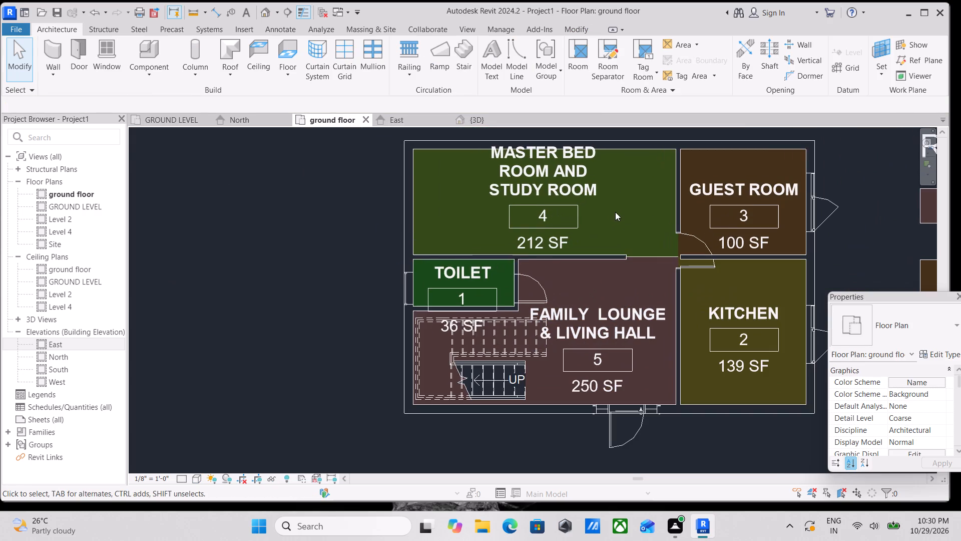
pyautogui.write('WA')
pyautogui.click(581, 153)
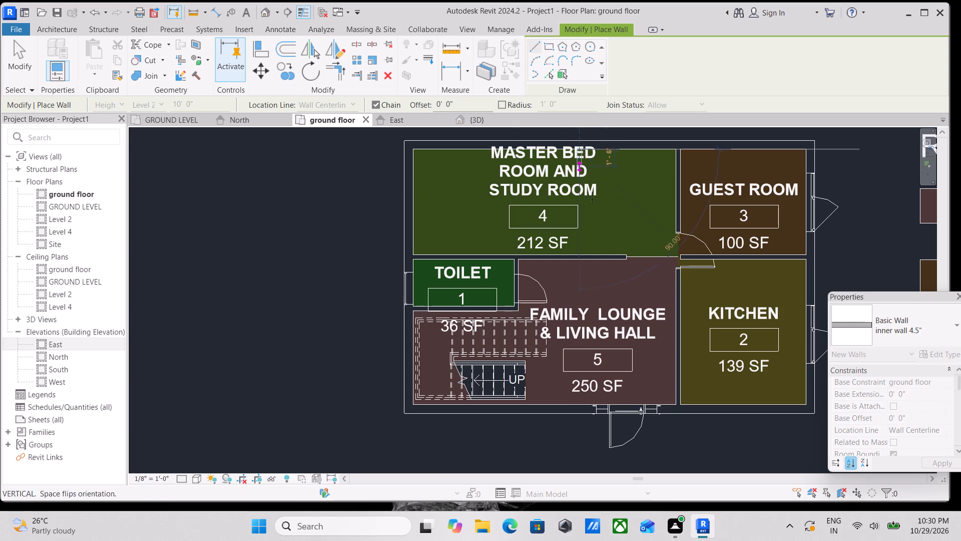
pyautogui.click(579, 257)
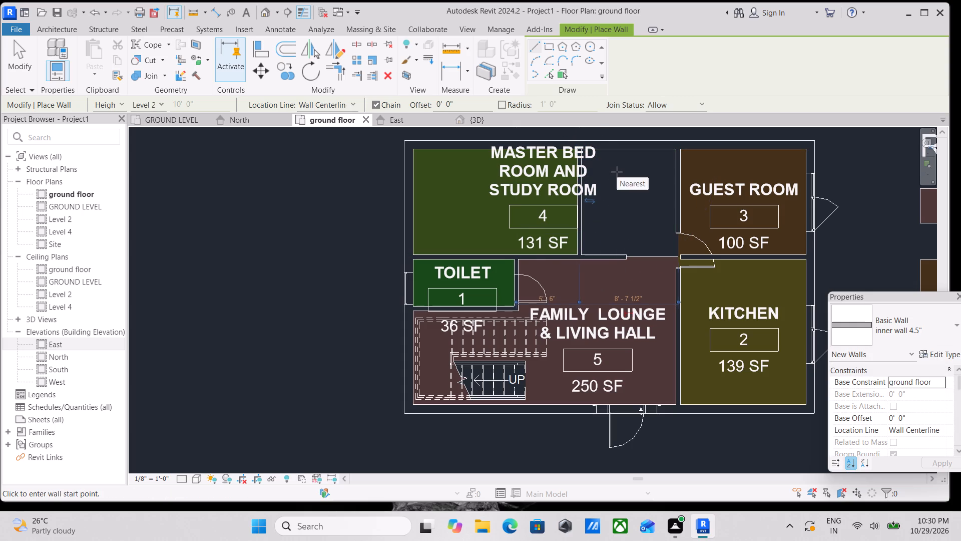
pyautogui.press('Escape')
pyautogui.scroll(-1, 598, 237)
pyautogui.press('Escape')
pyautogui.scroll(-1, 500, 225)
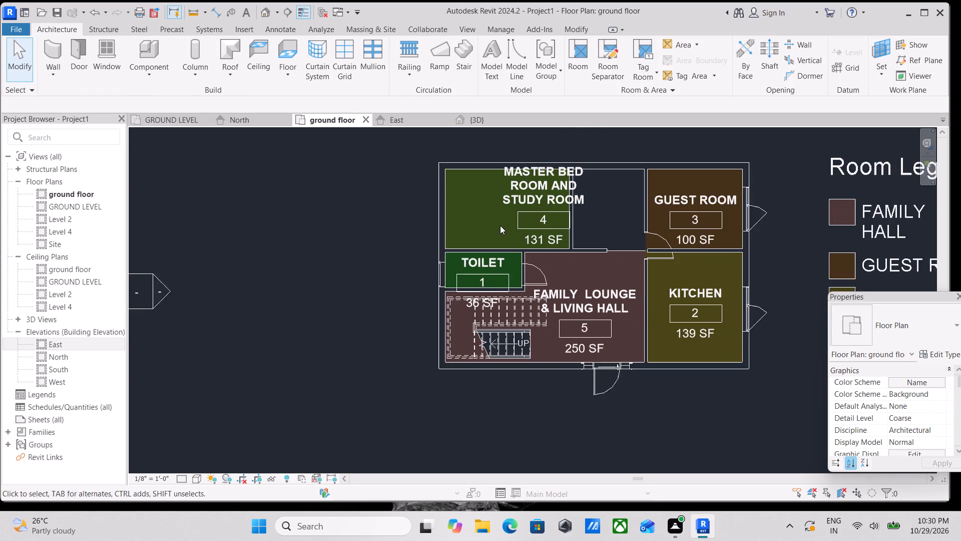
# Rename the master bed room and study room as BEDROOM.
pyautogui.moveTo(501, 225); pyautogui.dragTo(536, 232, button='middle')
pyautogui.doubleClick(583, 187)
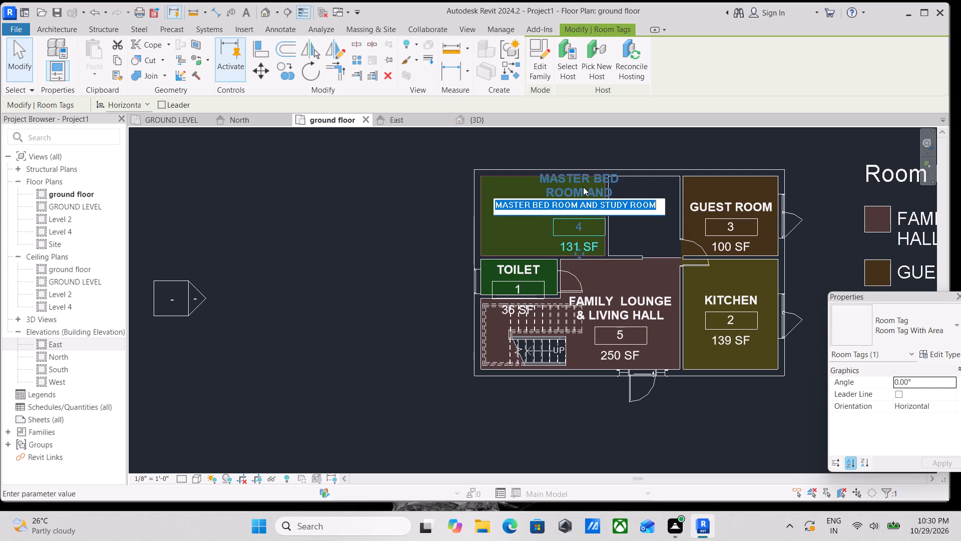
pyautogui.press('BackSpace')
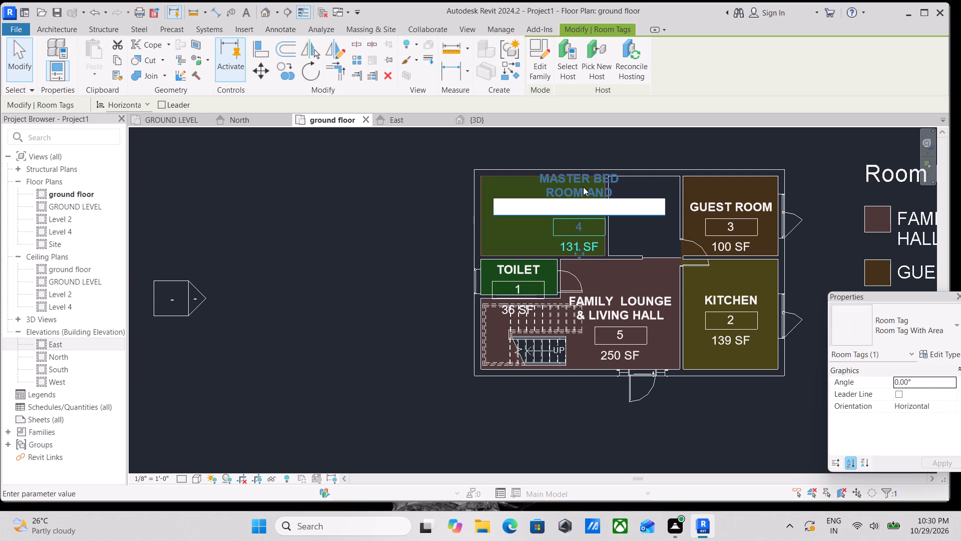
pyautogui.press('v')
pyautogui.press('BackSpace')
pyautogui.write('BE')
pyautogui.write('DROOM')
pyautogui.press('Return')
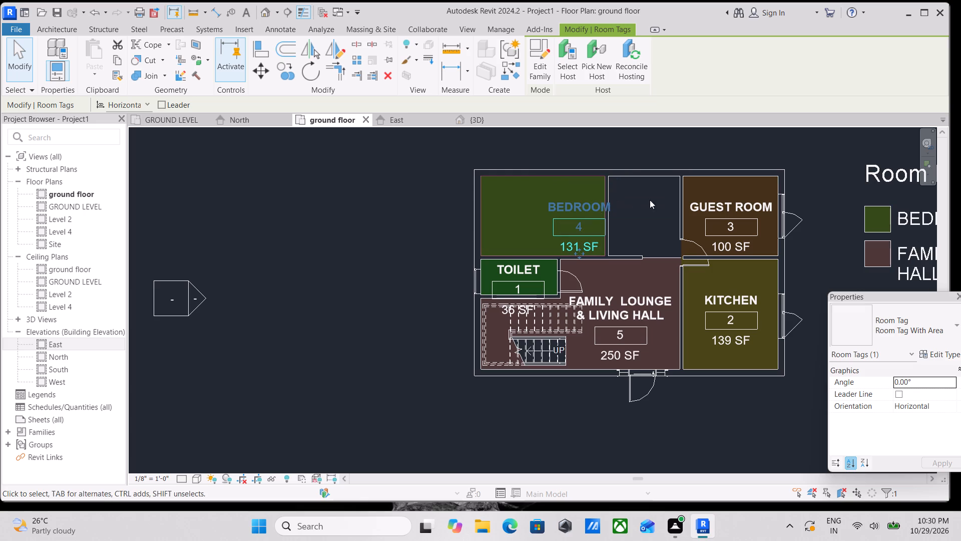
pyautogui.press('Escape')
# Nudge the BEDROOM tag fourteen increments away from the new partition wall, towards the middle of its room.
pyautogui.scroll(1, 651, 210)
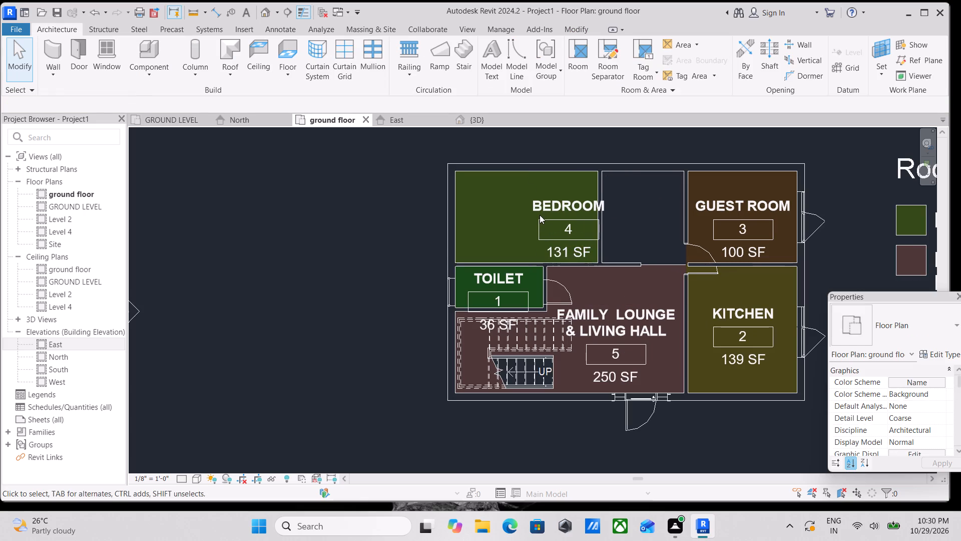
pyautogui.click(540, 215)
pyautogui.press('Left')
pyautogui.press('Left')
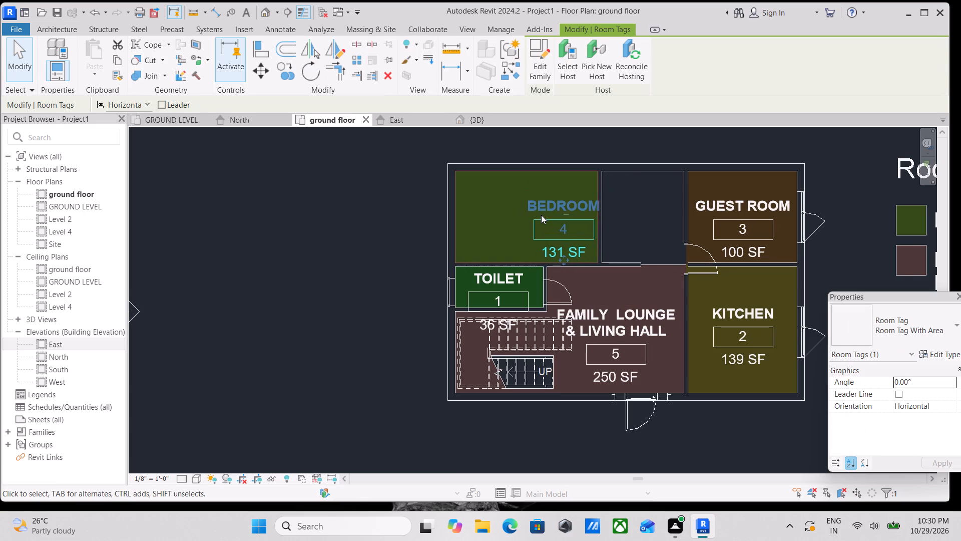
pyautogui.press('Left')
pyautogui.press('Left')
pyautogui.press('Left')
pyautogui.press('Left')
pyautogui.press('Left')
pyautogui.press('Left')
pyautogui.press('Left')
pyautogui.press('Left')
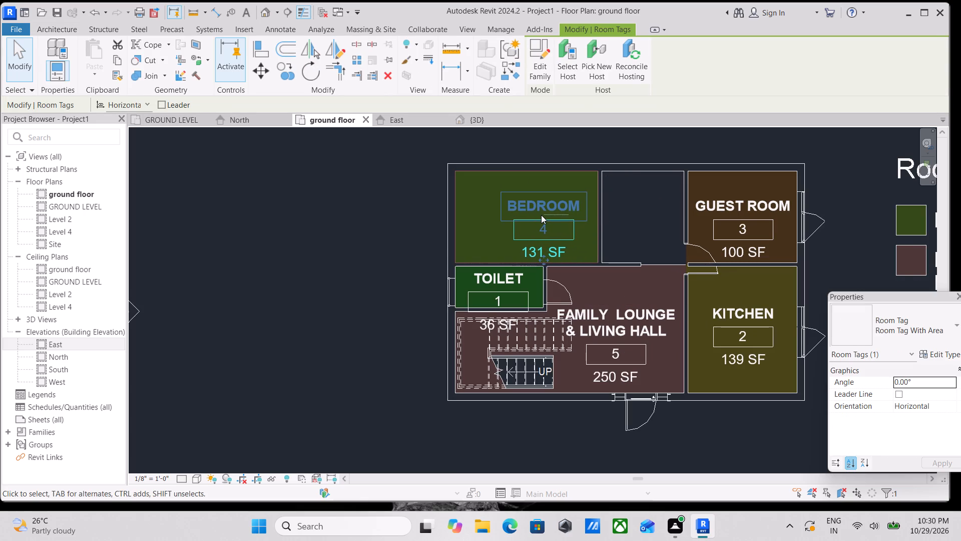
pyautogui.press('Left')
pyautogui.press('Left')
pyautogui.press('Left')
pyautogui.press('Left')
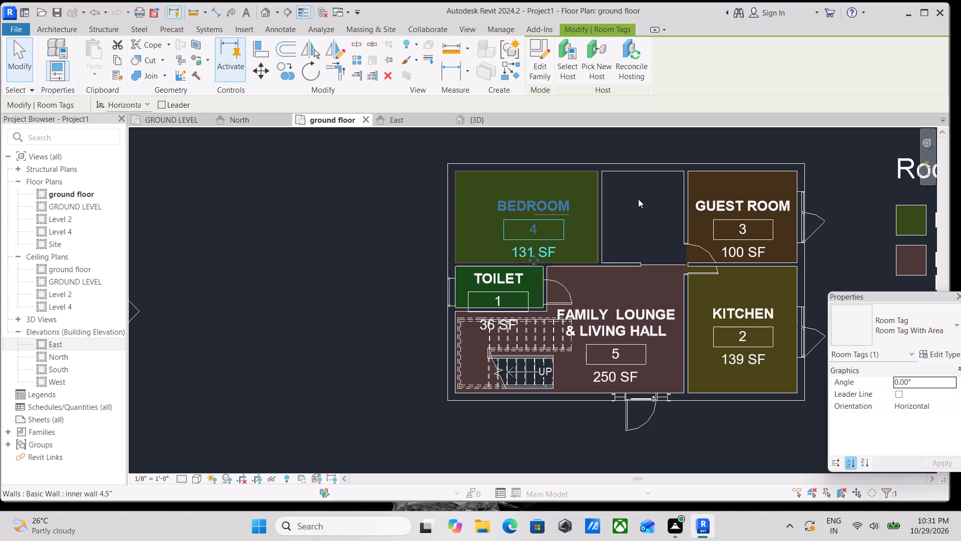
pyautogui.press('Escape')
pyautogui.scroll(-2, 651, 203)
pyautogui.press('Escape')
# Place a tagged room in the empty space between the bedroom and the guest room.
pyautogui.moveTo(652, 203); pyautogui.dragTo(648, 222, button='middle')
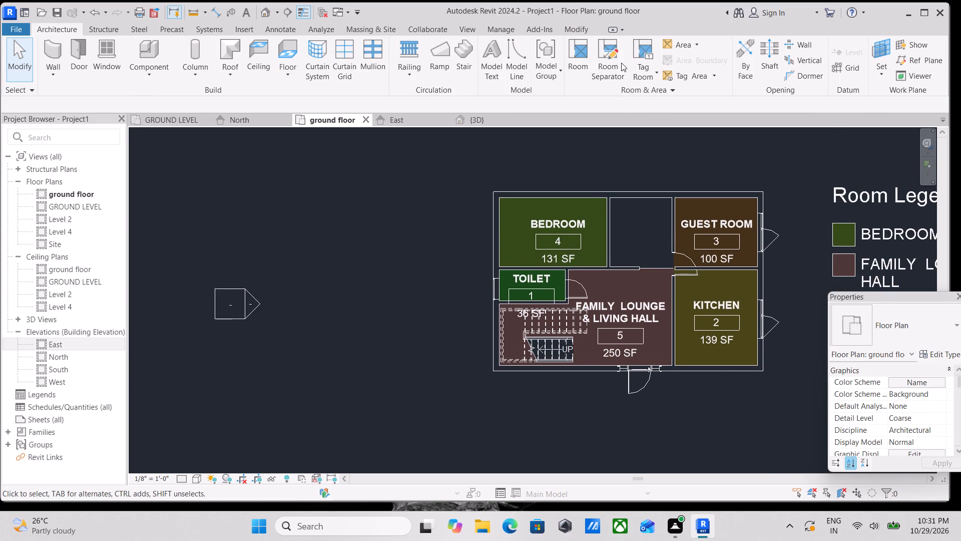
pyautogui.click(583, 63)
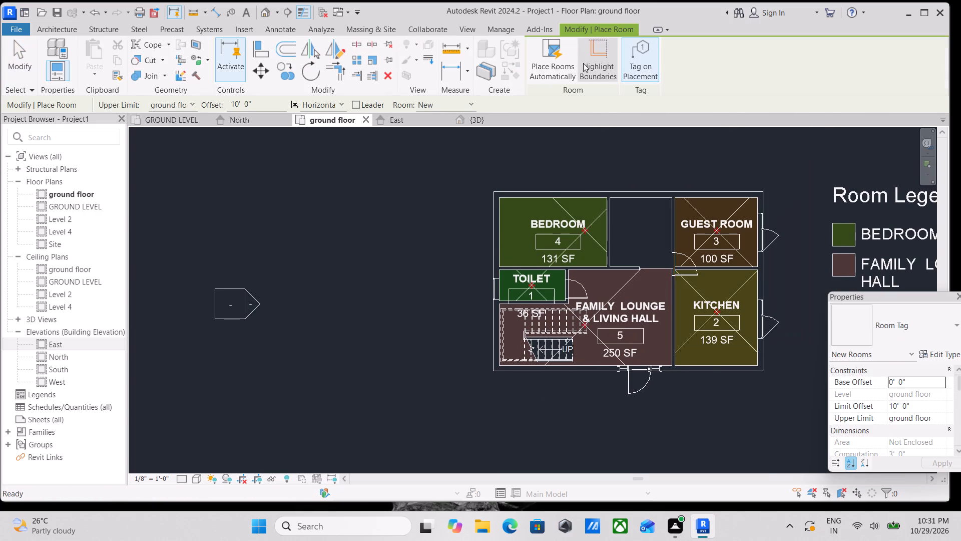
pyautogui.scroll(2, 640, 237)
pyautogui.click(639, 224)
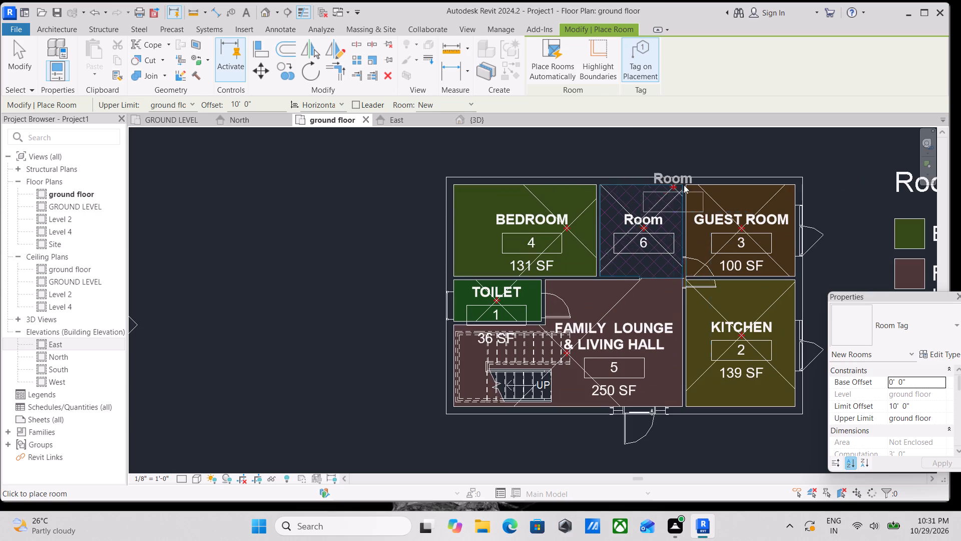
pyautogui.press('Escape')
pyautogui.scroll(3, 676, 232)
pyautogui.press('Escape')
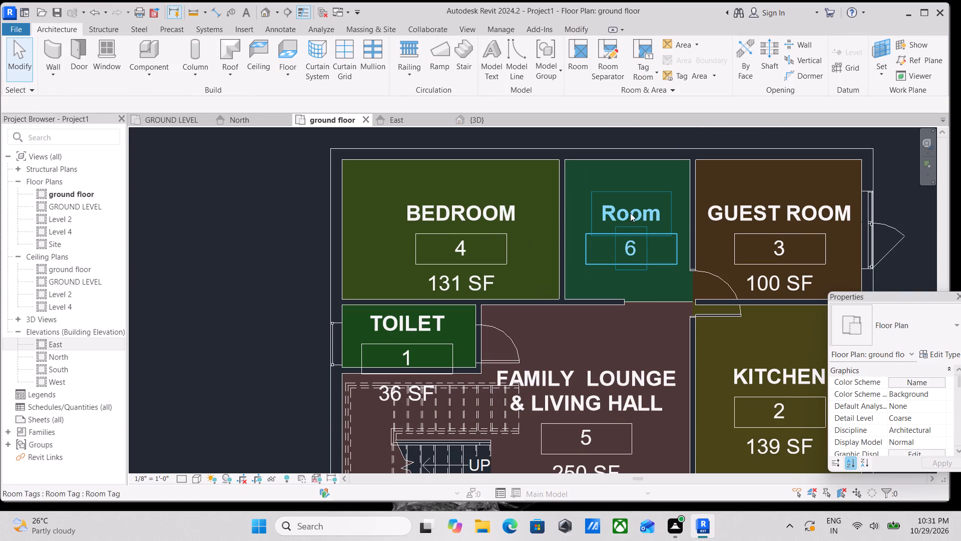
# Rename the new room between the bedroom and the guest room as STUDY ROOM.
pyautogui.doubleClick(630, 212)
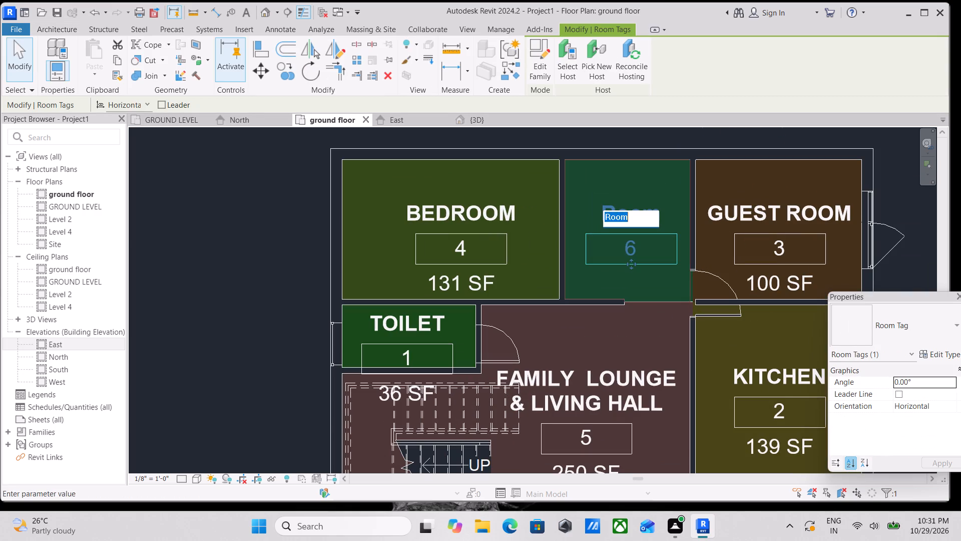
pyautogui.press('s')
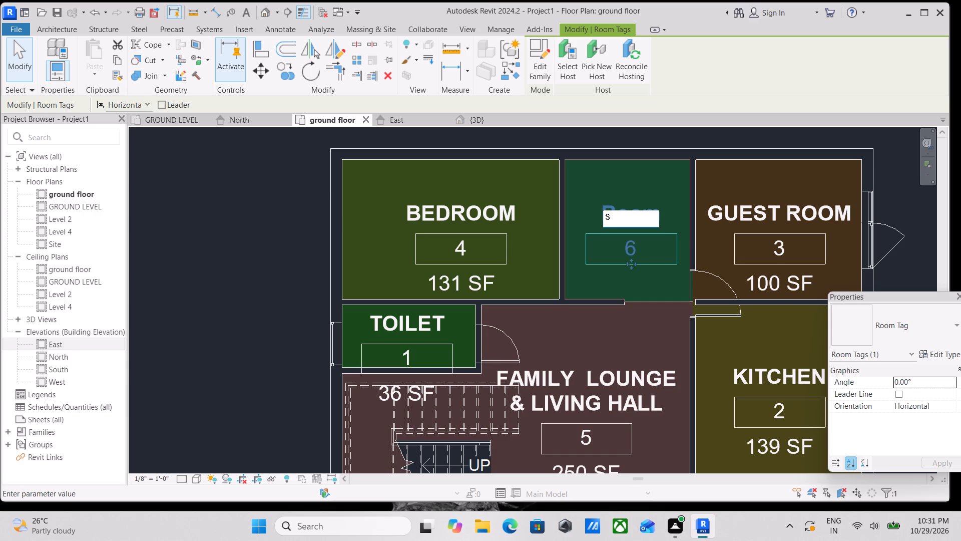
pyautogui.write('TUDY')
pyautogui.press('space')
pyautogui.write('ROOM')
pyautogui.press('Return')
pyautogui.press('Return')
pyautogui.press('Escape')
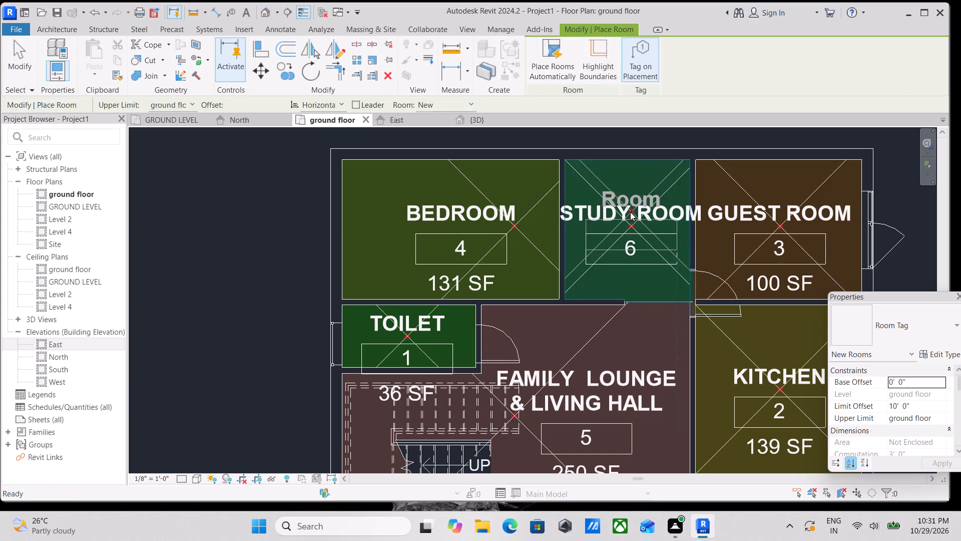
# Nudge the door between the study room and guest room ten increments up along its wall, clear of the kitchen.
pyautogui.click(723, 277)
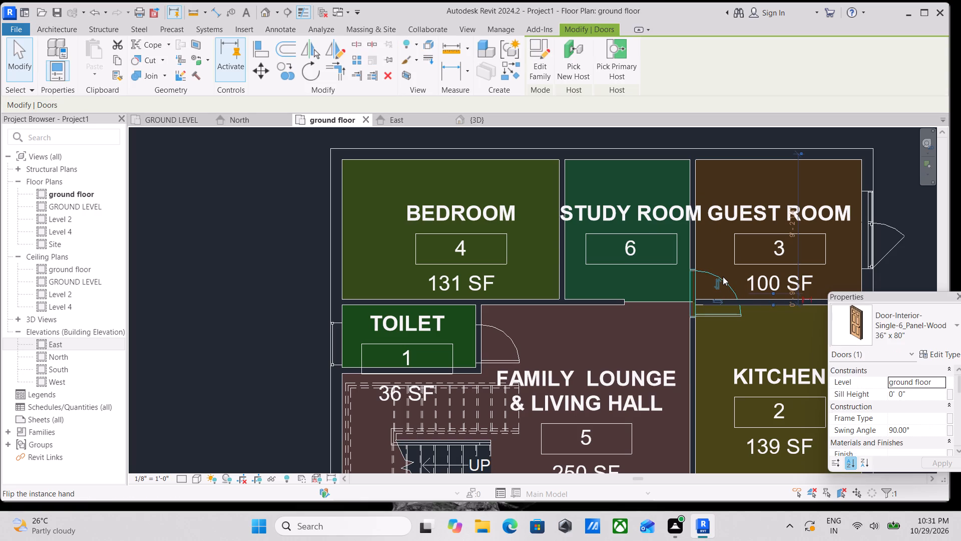
pyautogui.press('Up')
pyautogui.press('Up')
pyautogui.press('Up')
pyautogui.press('Up')
pyautogui.press('Up')
pyautogui.press('Up')
pyautogui.press('Up')
pyautogui.press('Up')
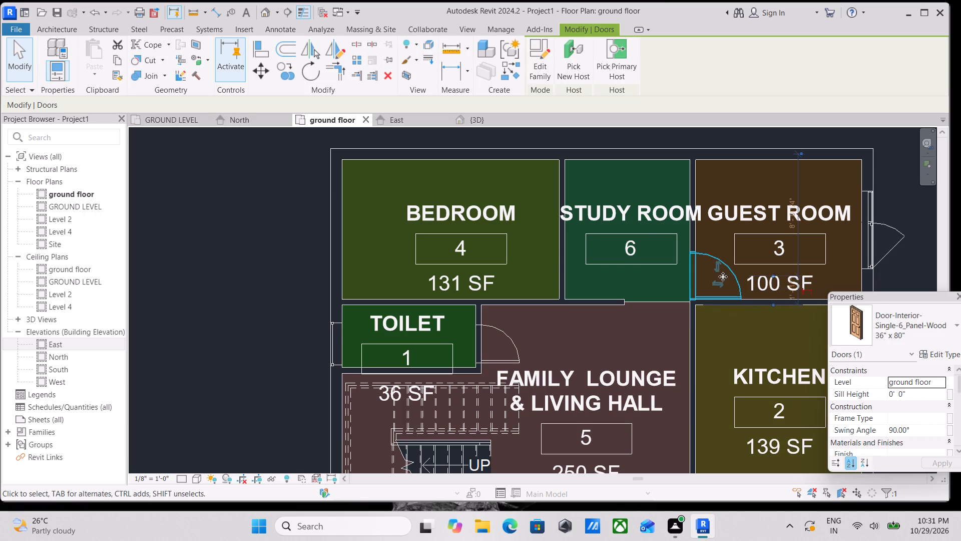
pyautogui.press('Up')
pyautogui.press('Up')
pyautogui.scroll(-1, 723, 277)
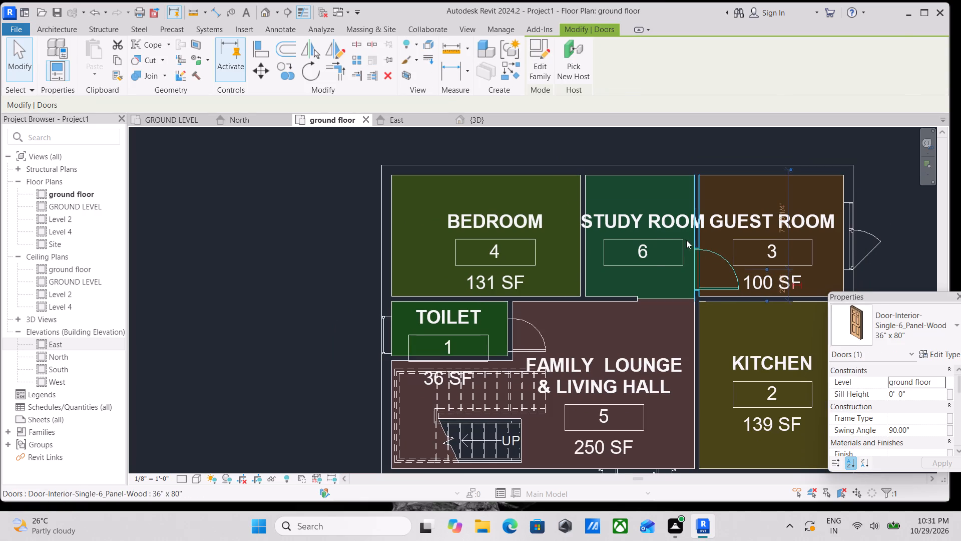
pyautogui.press('Escape')
# Examine the room layout, tags and color legend in the ground floor plan, and the walls and openings in the 3D view.
pyautogui.click(655, 215)
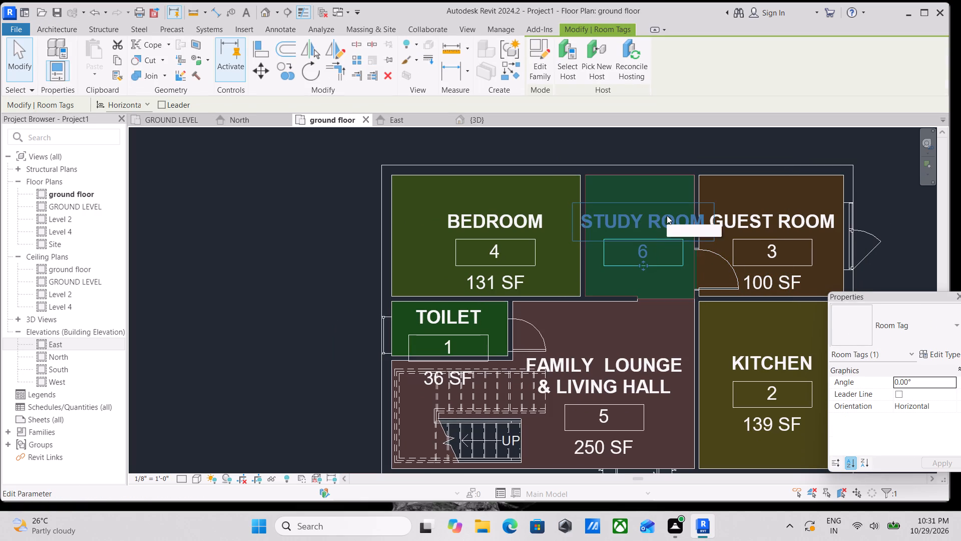
pyautogui.press('Escape')
pyautogui.scroll(-2, 679, 249)
pyautogui.press('Escape')
pyautogui.scroll(-3, 676, 301)
pyautogui.middleClick(676, 301)
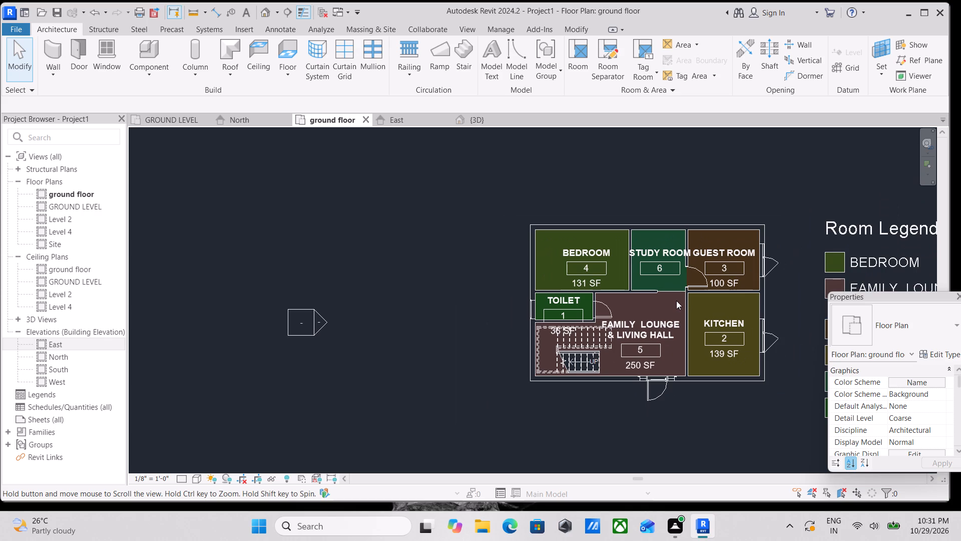
pyautogui.scroll(-2, 493, 155)
pyautogui.scroll(2, 637, 356)
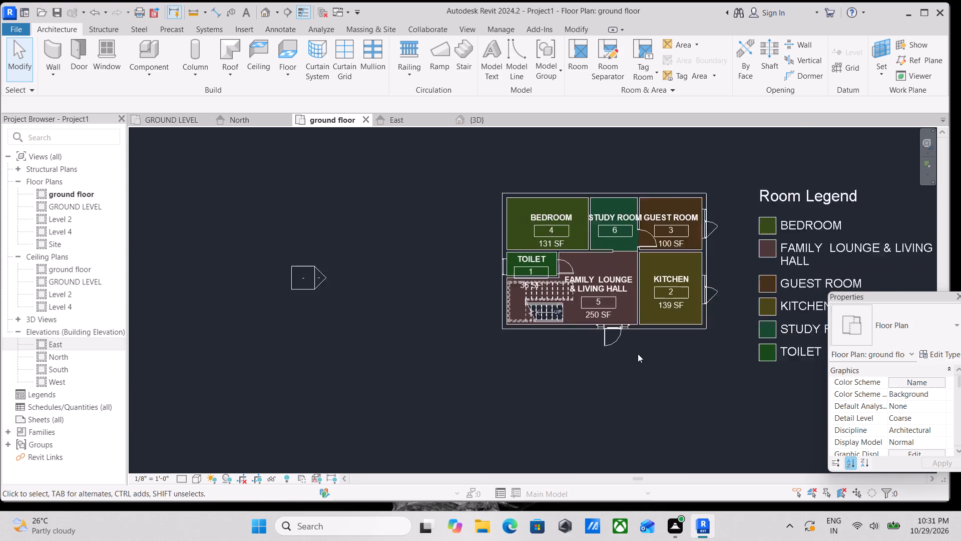
pyautogui.scroll(1, 638, 354)
pyautogui.moveTo(571, 300); pyautogui.dragTo(483, 381, button='middle')
pyautogui.scroll(3, 505, 333)
pyautogui.press('Escape')
pyautogui.scroll(2, 526, 325)
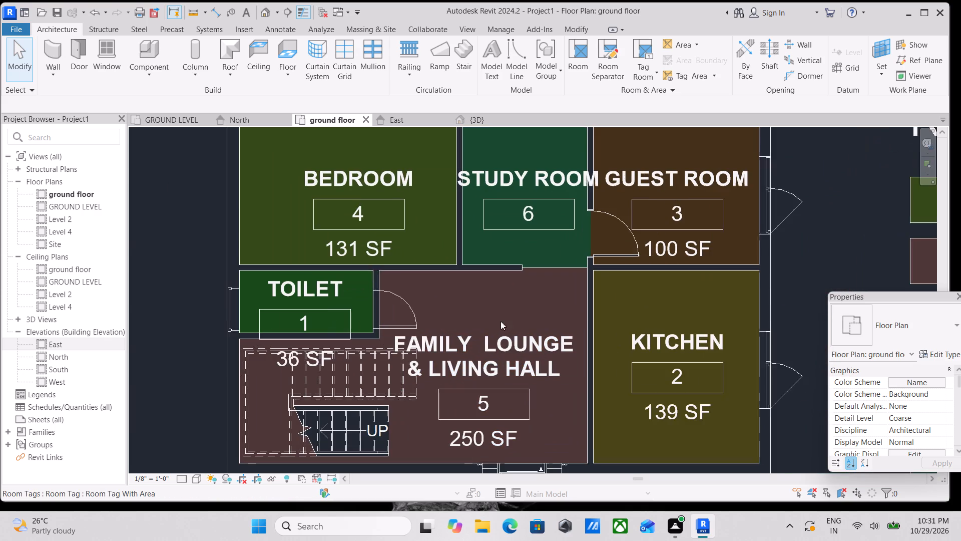
pyautogui.moveTo(512, 355); pyautogui.dragTo(530, 370, button='middle')
pyautogui.scroll(-1, 524, 318)
pyautogui.keyDown('shift'); pyautogui.moveTo(524, 318); pyautogui.dragTo(533, 310, button='middle'); pyautogui.keyUp('shift')
pyautogui.scroll(-2, 509, 317)
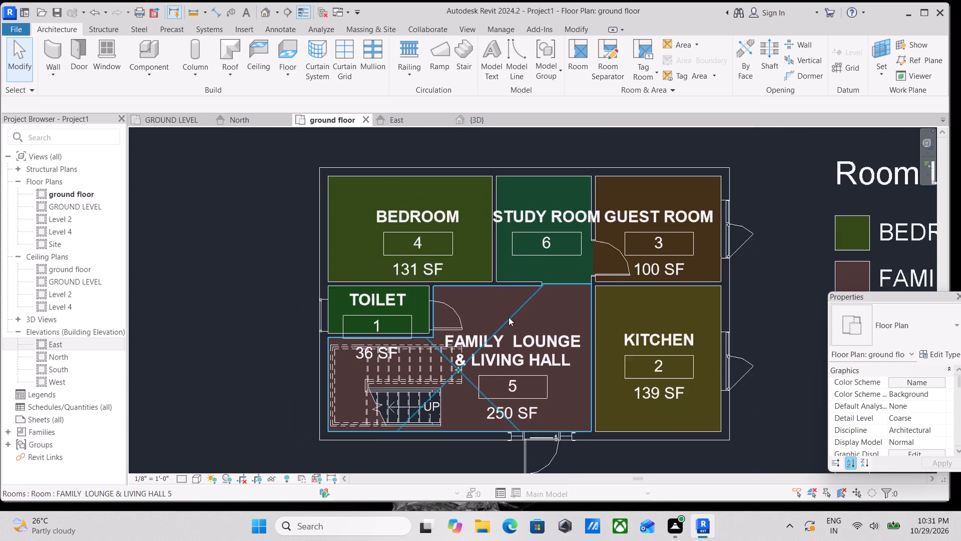
pyautogui.moveTo(509, 317); pyautogui.dragTo(485, 331, button='middle')
pyautogui.scroll(-1, 513, 322)
pyautogui.moveTo(513, 322); pyautogui.dragTo(515, 267, button='middle')
pyautogui.scroll(-2, 512, 264)
pyautogui.middleClick(512, 264)
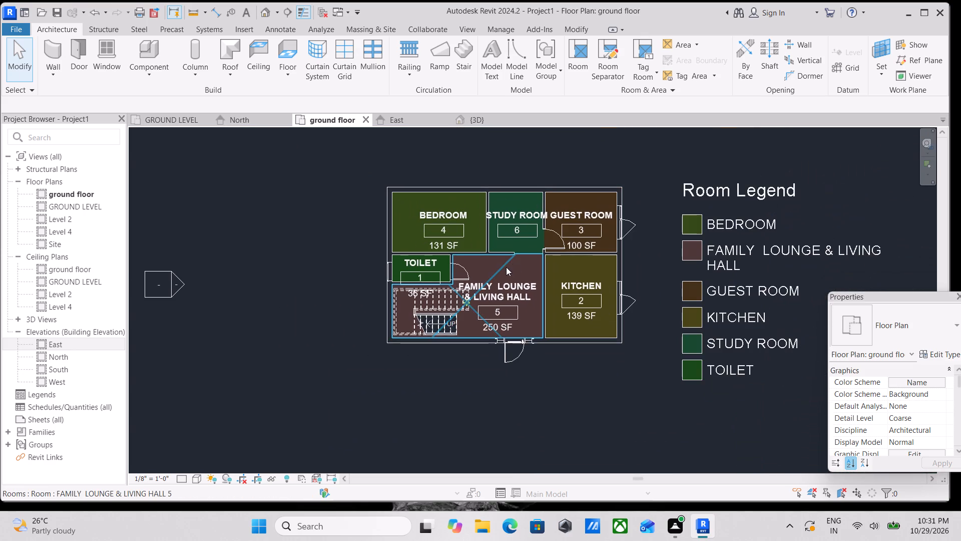
pyautogui.scroll(8, 505, 267)
pyautogui.scroll(-2, 499, 260)
pyautogui.moveTo(499, 260); pyautogui.dragTo(529, 300, button='middle')
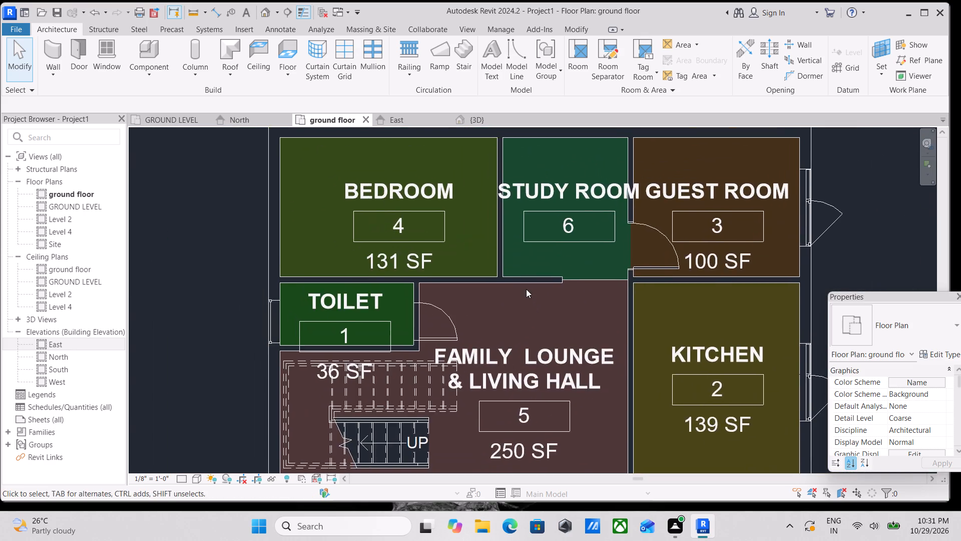
pyautogui.scroll(-2, 526, 289)
pyautogui.moveTo(526, 289); pyautogui.dragTo(530, 267, button='middle')
pyautogui.scroll(-3, 532, 267)
pyautogui.moveTo(502, 268); pyautogui.dragTo(512, 264, button='middle')
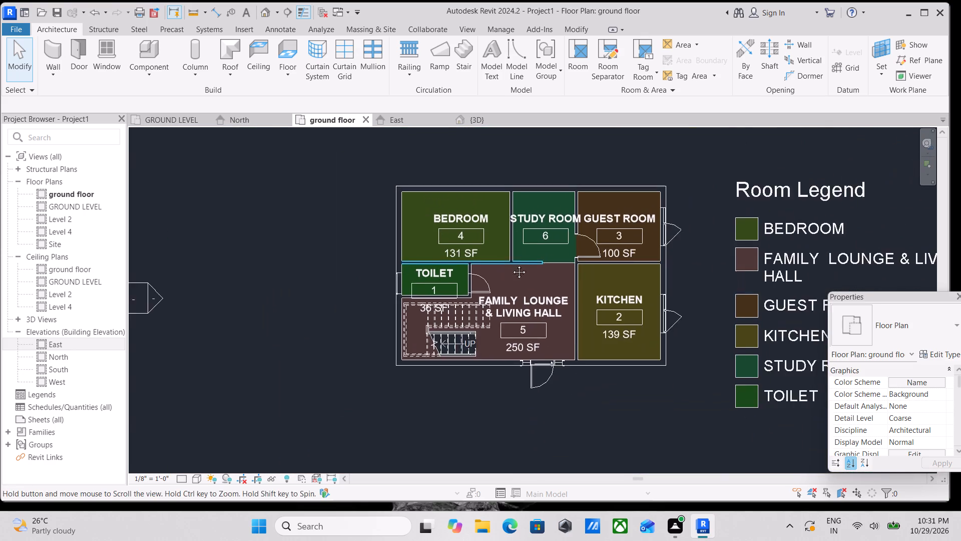
pyautogui.moveTo(512, 264); pyautogui.dragTo(550, 255, button='middle')
pyautogui.scroll(3, 594, 269)
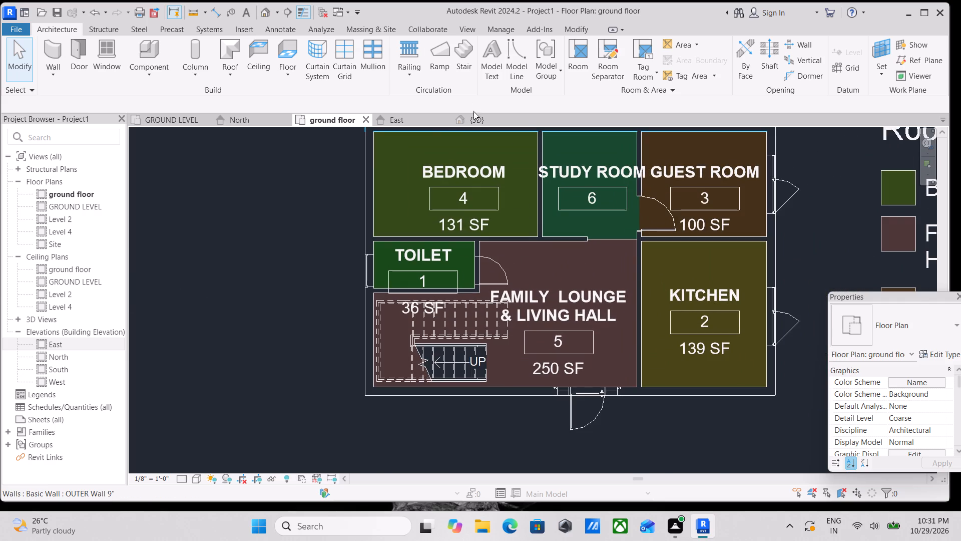
pyautogui.click(474, 117)
pyautogui.scroll(-2, 521, 213)
pyautogui.keyDown('shift'); pyautogui.moveTo(545, 261); pyautogui.dragTo(545, 257, button='middle'); pyautogui.keyUp('shift')
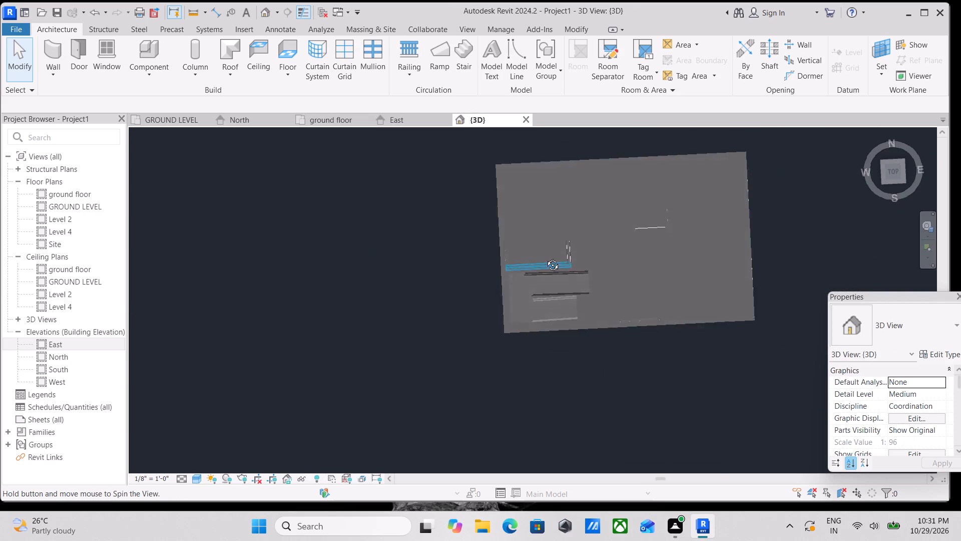
pyautogui.keyDown('shift'); pyautogui.moveTo(545, 257); pyautogui.dragTo(606, 48, button='middle'); pyautogui.keyUp('shift')
pyautogui.keyDown('shift'); pyautogui.moveTo(611, 127); pyautogui.dragTo(499, 215, button='middle'); pyautogui.keyUp('shift')
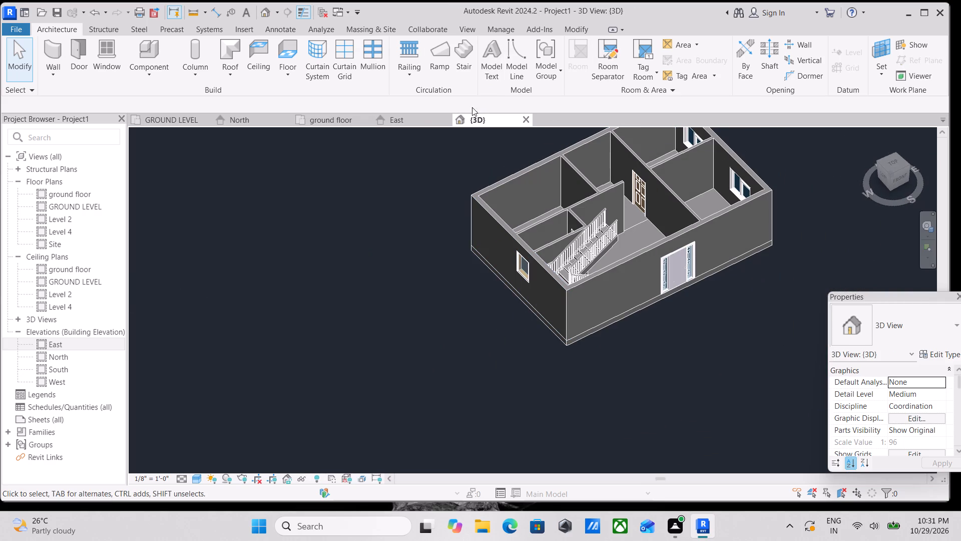
# In the ground floor plan, place a 50" x 48" Window-Casement-Double-Sidelight in the bedroom's outer side wall, about 4'-0" from the building corner.
pyautogui.click(319, 118)
pyautogui.scroll(-1, 413, 185)
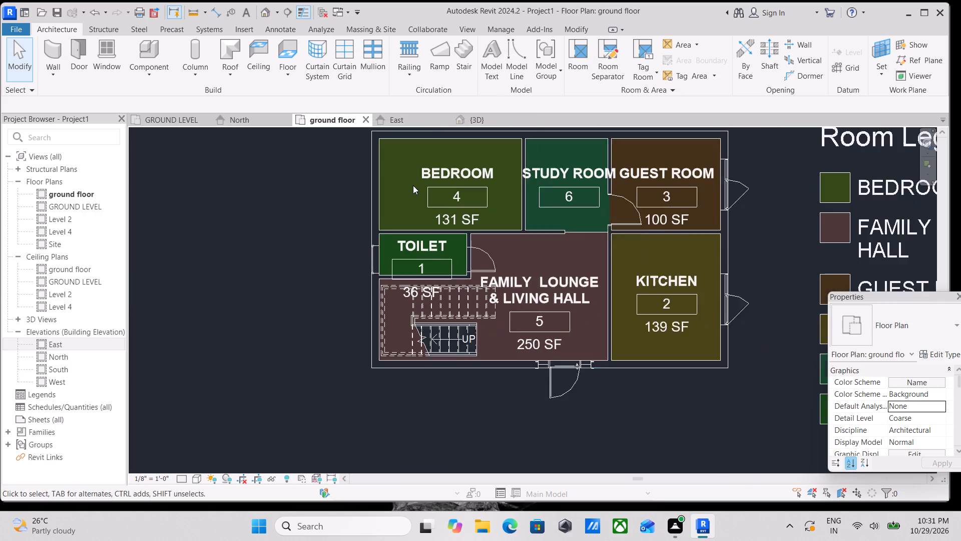
pyautogui.moveTo(413, 185); pyautogui.dragTo(421, 239, button='middle')
pyautogui.press('w')
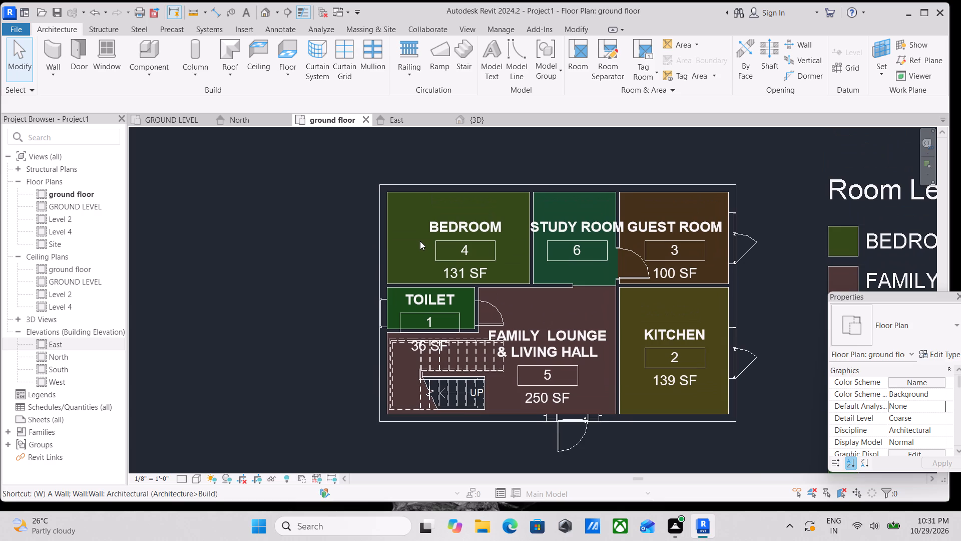
pyautogui.press('n')
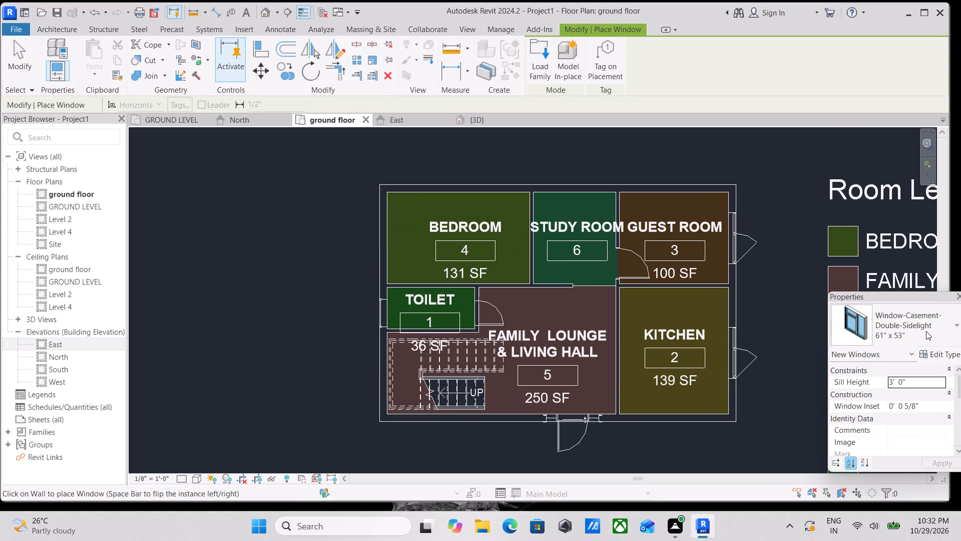
pyautogui.click(926, 330)
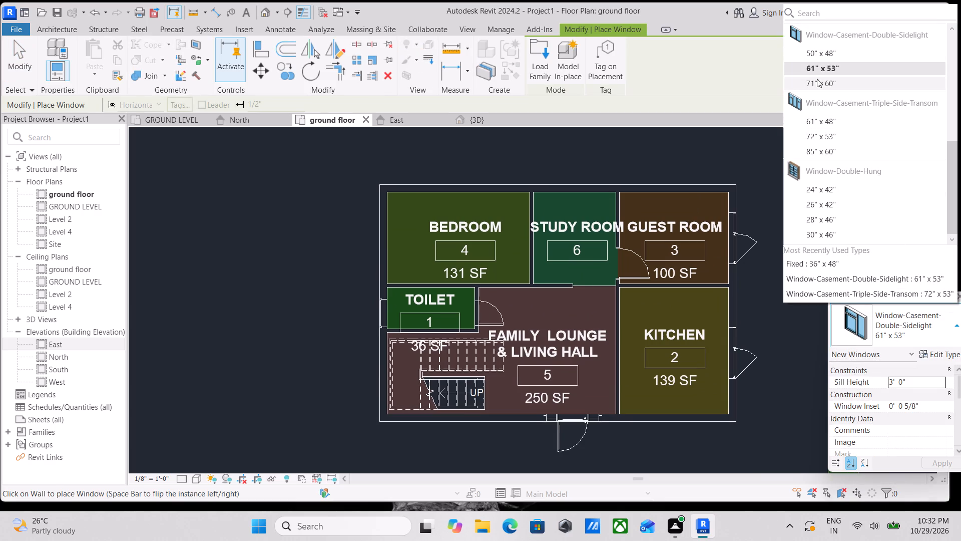
pyautogui.click(824, 52)
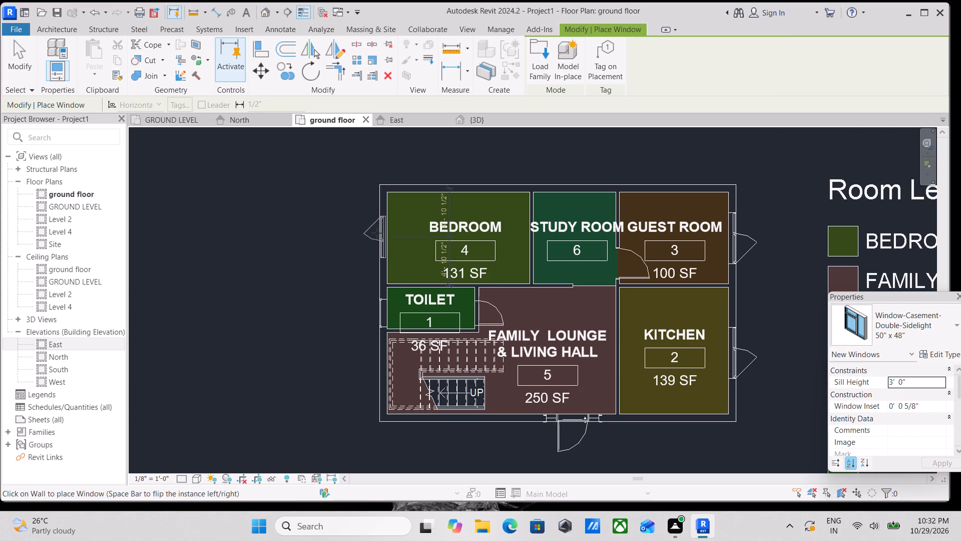
pyautogui.click(376, 229)
pyautogui.moveTo(385, 289); pyautogui.dragTo(410, 230, button='middle')
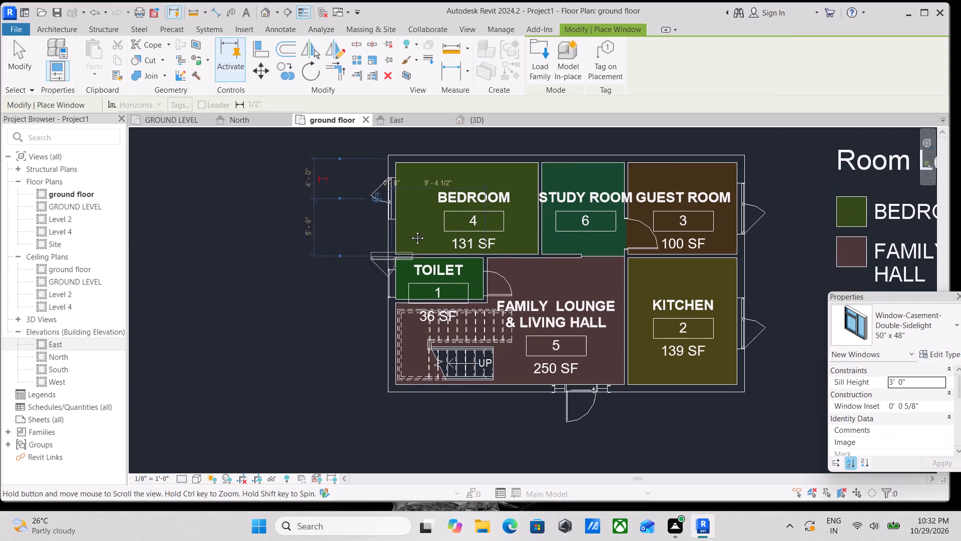
pyautogui.moveTo(410, 230); pyautogui.dragTo(449, 195, button='middle')
pyautogui.moveTo(482, 231); pyautogui.dragTo(428, 285, button='middle')
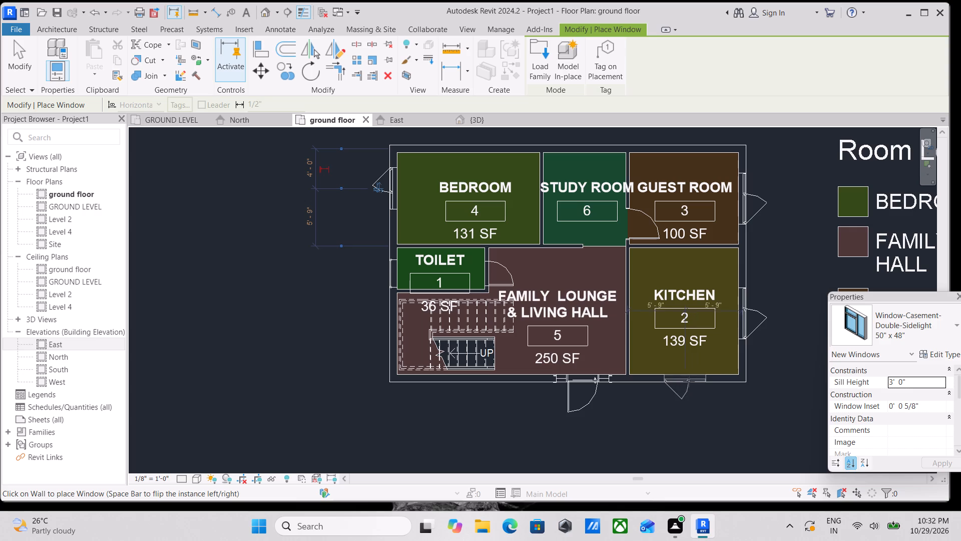
pyautogui.press('Escape')
pyautogui.scroll(-3, 678, 322)
pyautogui.press('Escape')
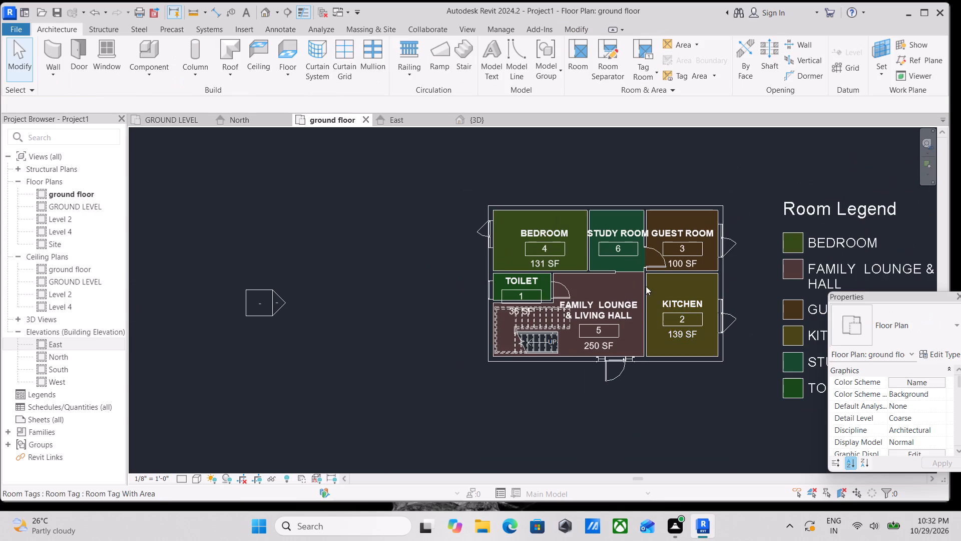
# Orient the 3D view to the building's front and examine the front wall around the entry door.
pyautogui.moveTo(636, 278); pyautogui.dragTo(545, 286, button='middle')
pyautogui.click(474, 116)
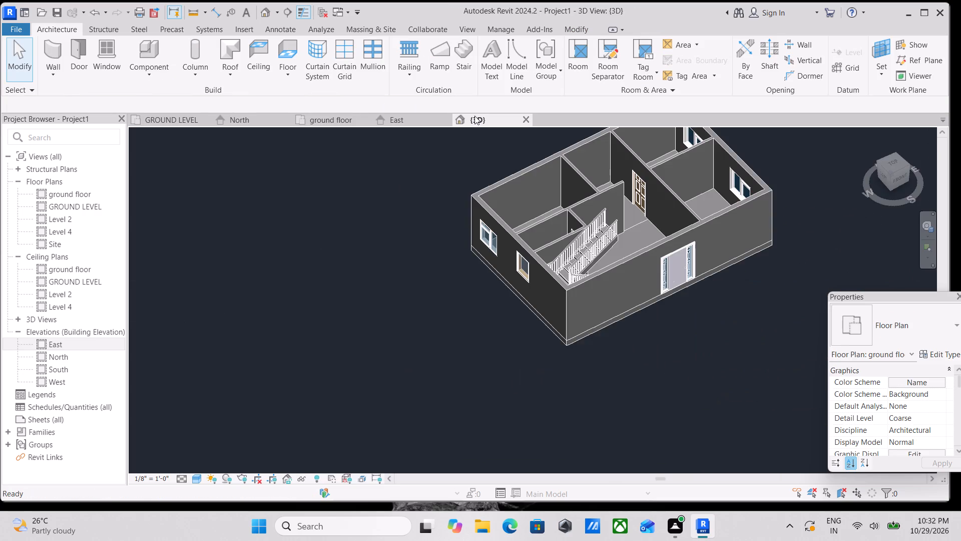
pyautogui.scroll(-2, 556, 214)
pyautogui.scroll(-1, 554, 286)
pyautogui.keyDown('shift'); pyautogui.moveTo(549, 285); pyautogui.dragTo(767, 164, button='middle'); pyautogui.keyUp('shift')
pyautogui.keyDown('shift'); pyautogui.moveTo(639, 246); pyautogui.dragTo(711, 199, button='middle'); pyautogui.keyUp('shift')
pyautogui.click(895, 170)
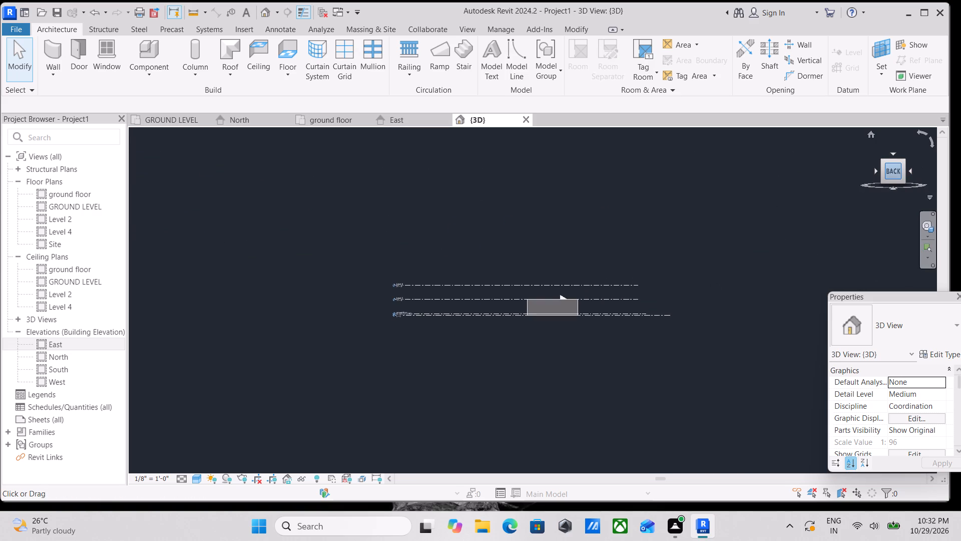
pyautogui.click(884, 172)
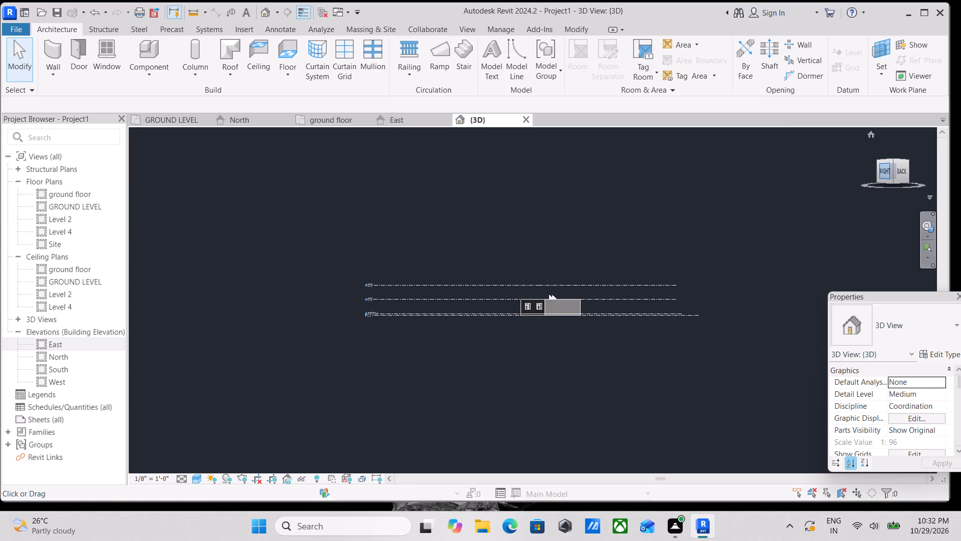
pyautogui.click(888, 165)
pyautogui.click(883, 173)
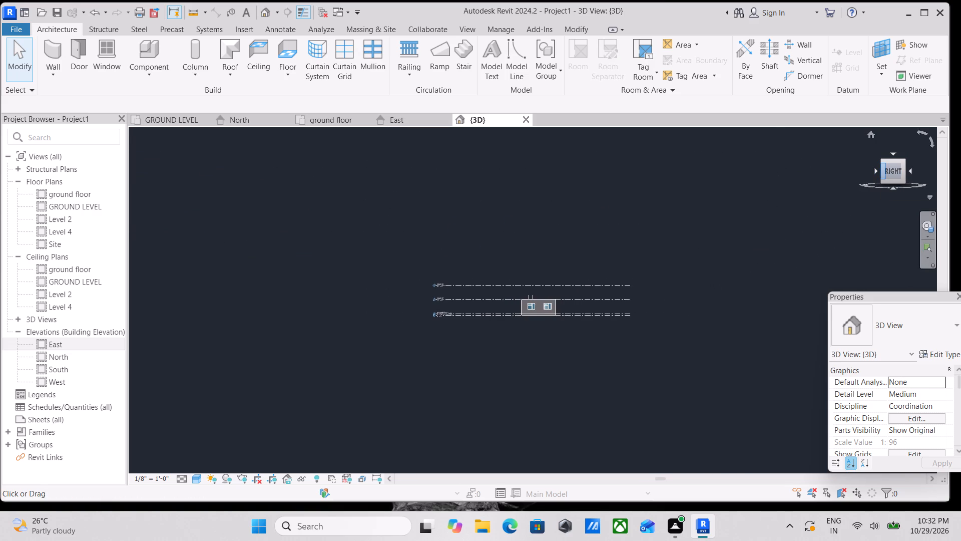
pyautogui.click(883, 173)
pyautogui.scroll(4, 637, 262)
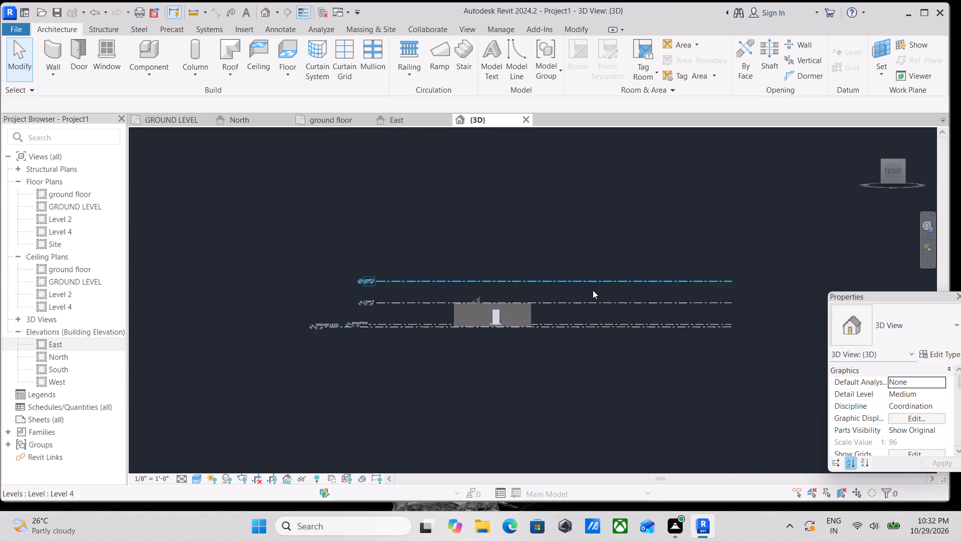
pyautogui.scroll(8, 492, 350)
pyautogui.moveTo(487, 346); pyautogui.dragTo(477, 382, button='middle')
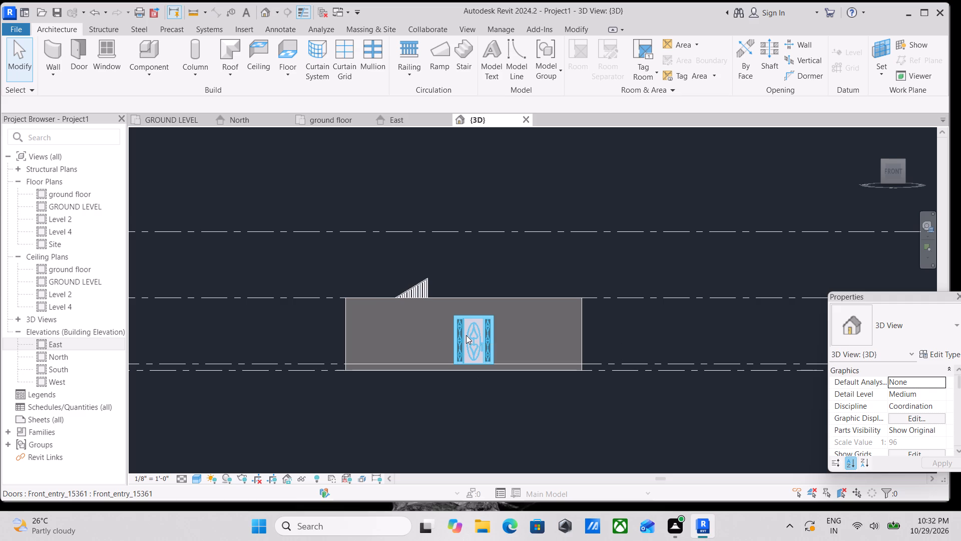
pyautogui.press('Escape')
pyautogui.scroll(2, 491, 352)
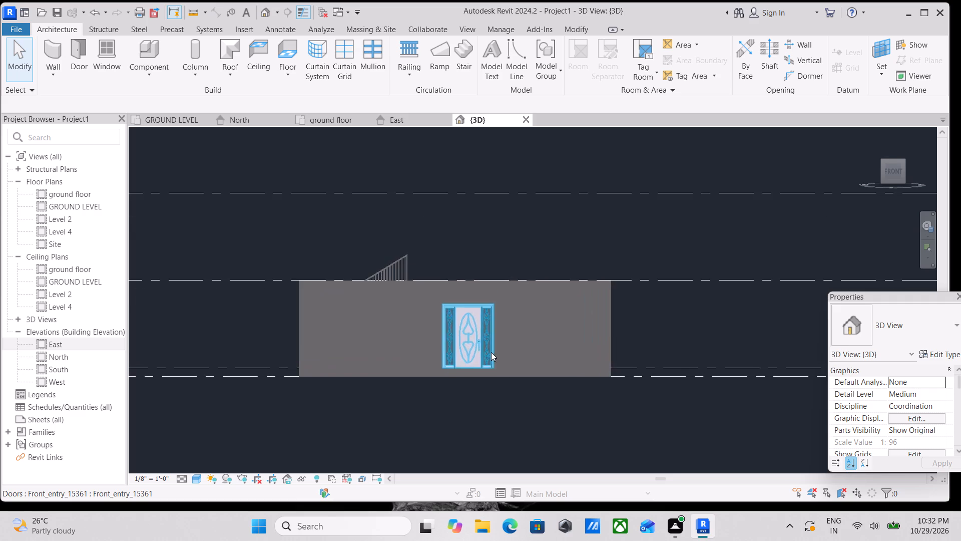
pyautogui.scroll(2, 452, 321)
pyautogui.moveTo(478, 339); pyautogui.dragTo(484, 351, button='middle')
pyautogui.moveTo(485, 351); pyautogui.dragTo(478, 353, button='middle')
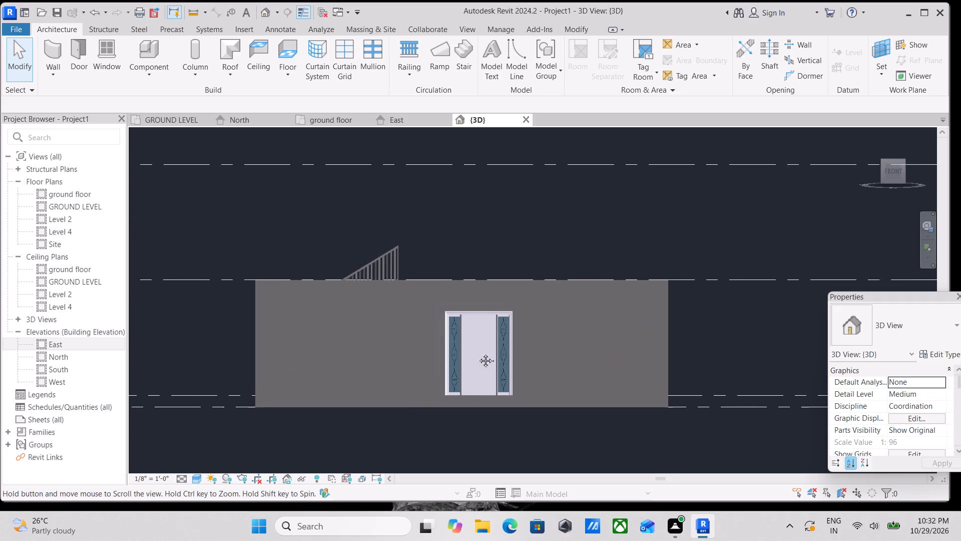
pyautogui.moveTo(478, 353); pyautogui.dragTo(468, 359, button='middle')
# Start placing a window and duplicate the 50" x 48" Window-Casement-Double-Sidelight type as WINDOWS 4' X 4'.
pyautogui.write('WN')
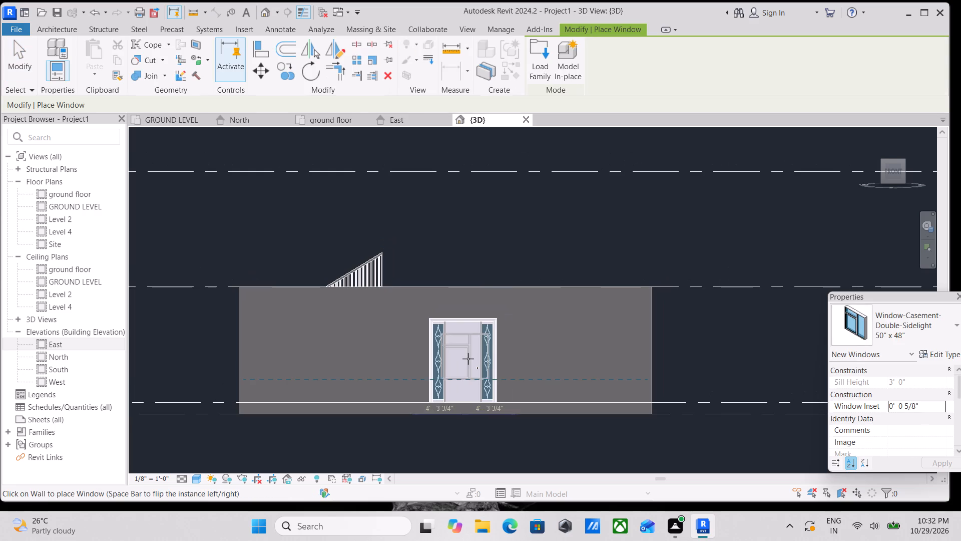
pyautogui.click(942, 352)
pyautogui.click(885, 121)
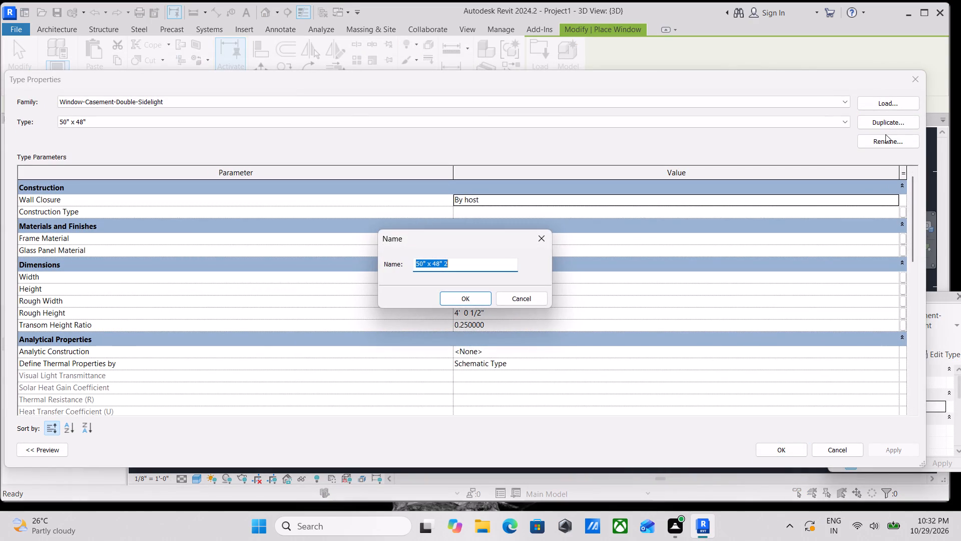
pyautogui.press('BackSpace')
pyautogui.write('WINDOW')
pyautogui.press('space')
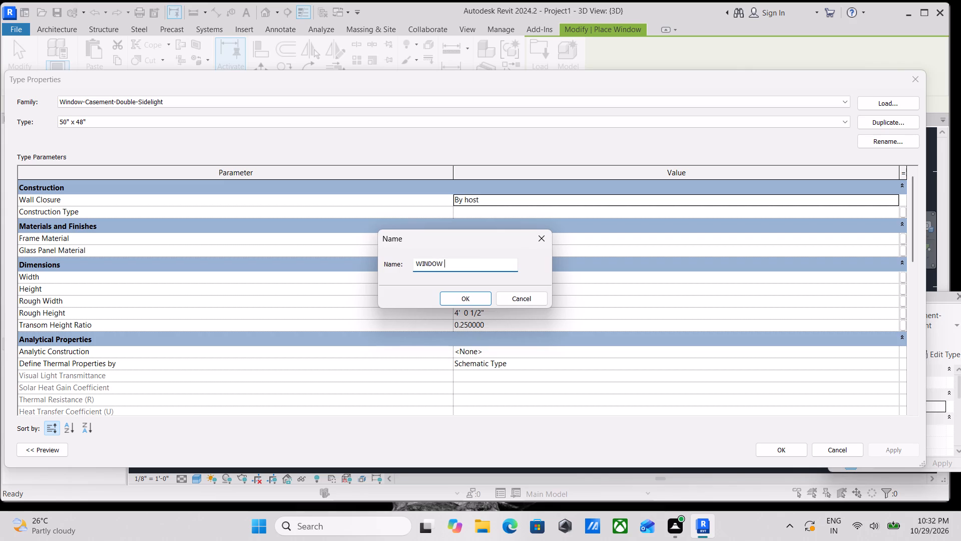
pyautogui.press('BackSpace')
pyautogui.write("S 4'")
pyautogui.press('space')
pyautogui.write('X')
pyautogui.press('space')
pyautogui.write("4'")
pyautogui.click(447, 296)
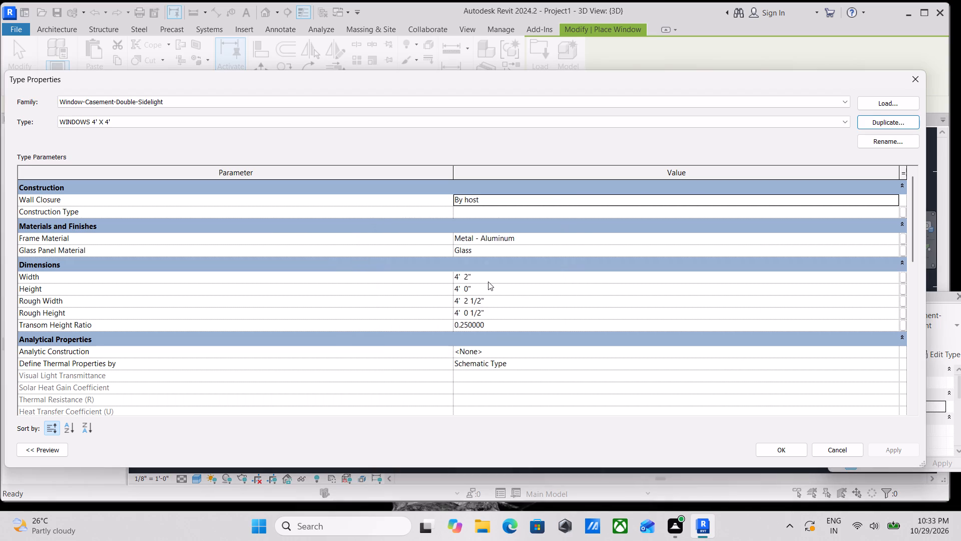
# Set the new window type's width and height to 4' each and apply the type changes.
pyautogui.click(485, 276)
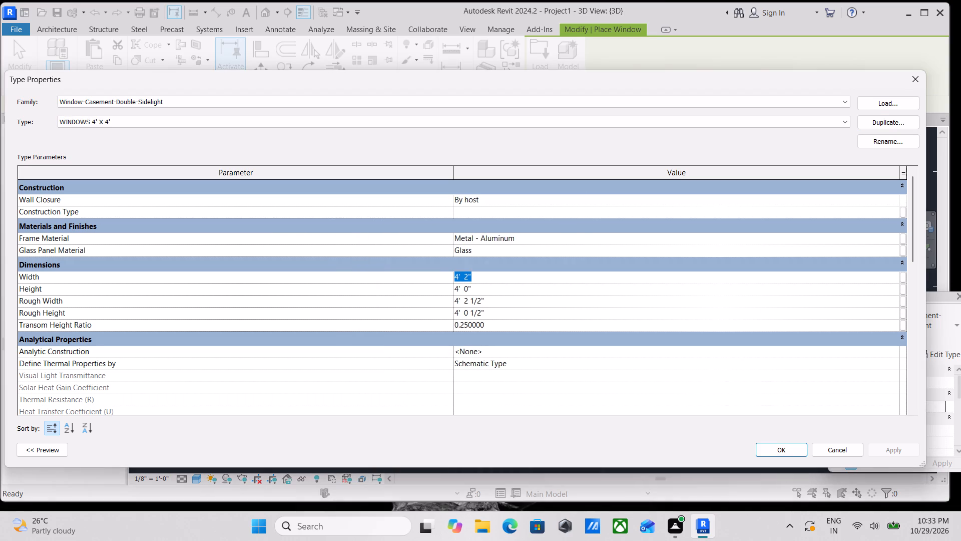
pyautogui.write("4'")
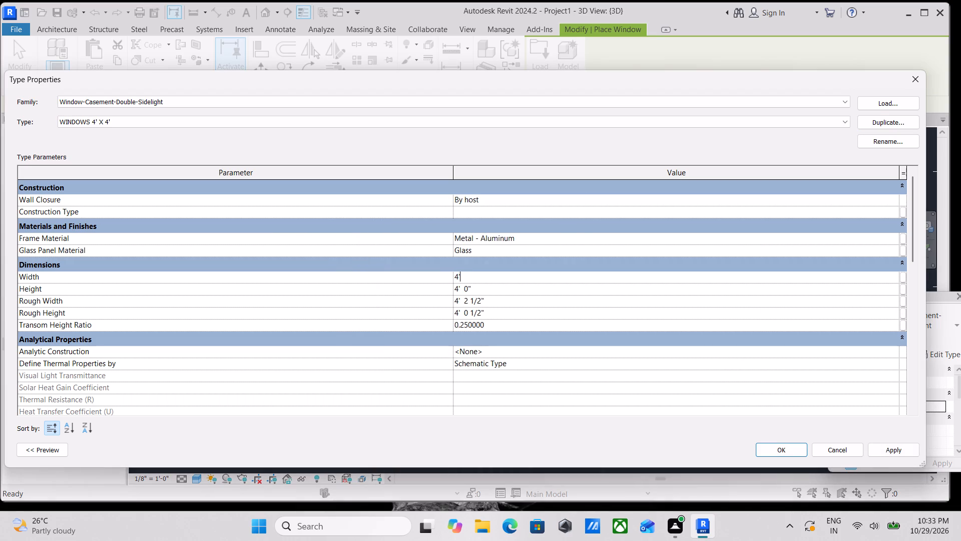
pyautogui.click(483, 286)
pyautogui.write("4'")
pyautogui.press('Return')
pyautogui.click(891, 451)
pyautogui.click(788, 456)
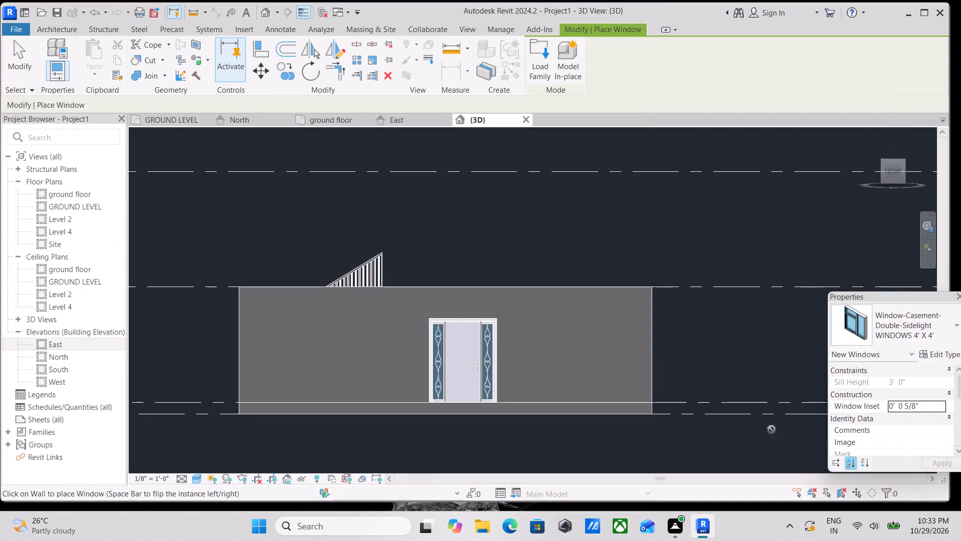
# Place a WINDOWS 4' X 4' window in the front wall's kitchen section, centered about 5'-9" from the building corner.
pyautogui.scroll(3, 574, 343)
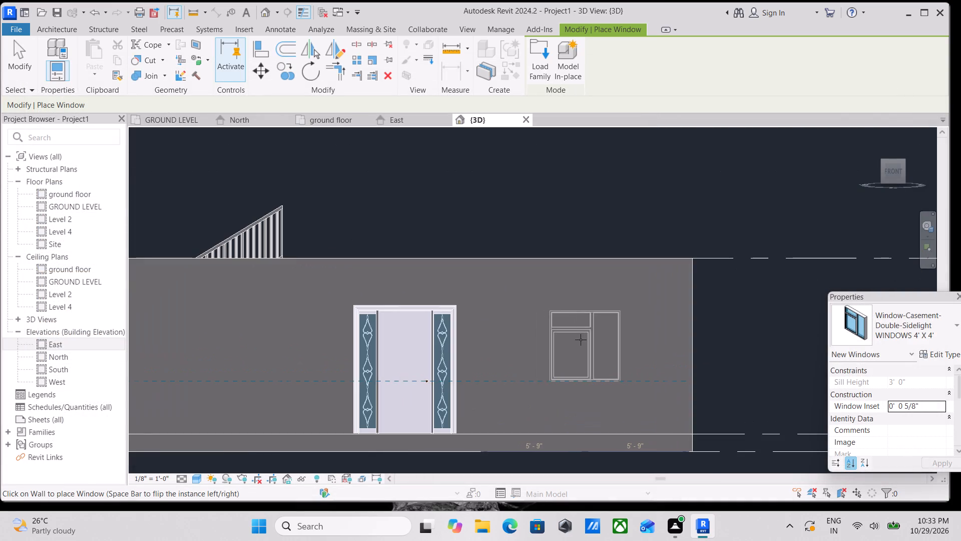
pyautogui.click(581, 339)
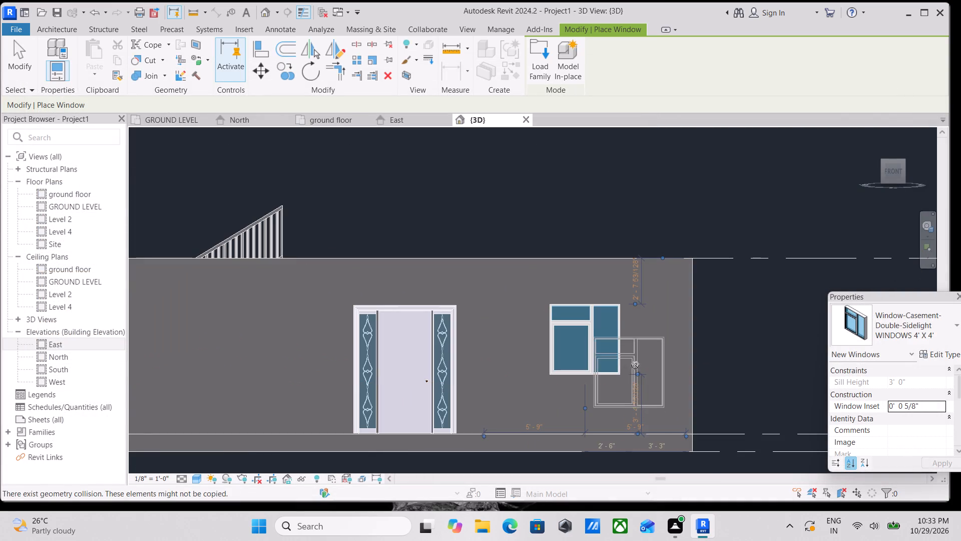
pyautogui.press('Escape')
pyautogui.press('Escape')
# Set the sill height of the front wall window beside the entry door to 3'.
pyautogui.click(610, 367)
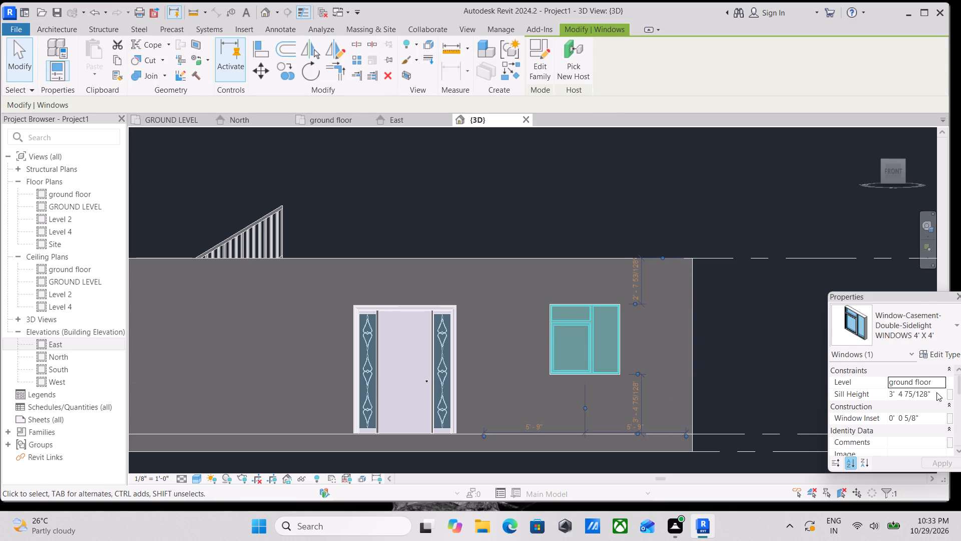
pyautogui.click(936, 392)
pyautogui.moveTo(936, 392); pyautogui.dragTo(802, 393)
pyautogui.click(927, 395)
pyautogui.moveTo(931, 395); pyautogui.dragTo(903, 396)
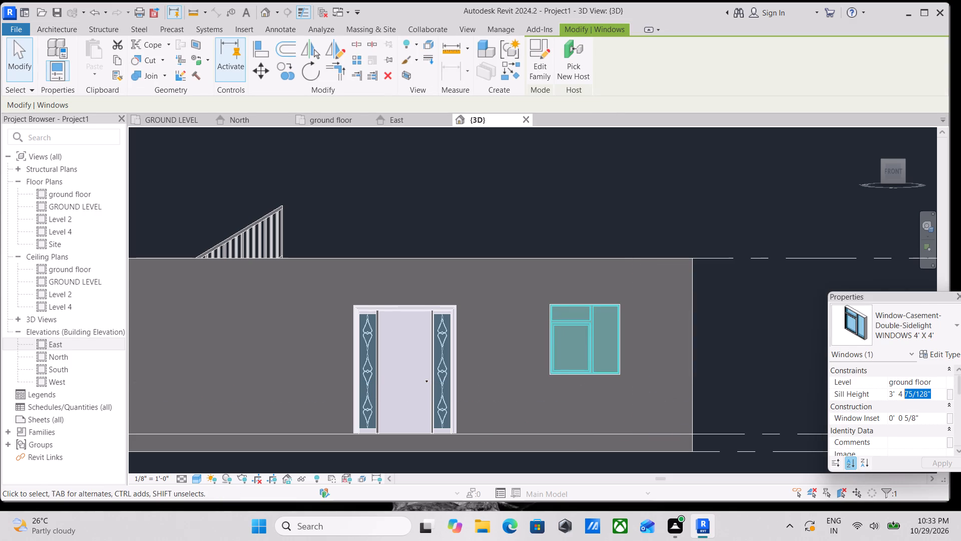
pyautogui.moveTo(903, 396); pyautogui.dragTo(884, 396)
pyautogui.write("3'")
pyautogui.press('Return')
pyautogui.scroll(-3, 906, 392)
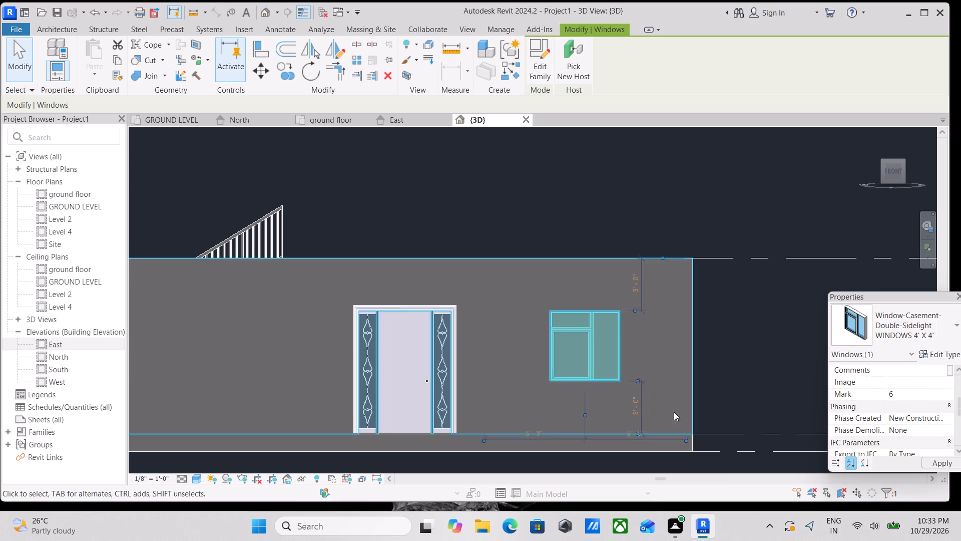
pyautogui.press('Escape')
# Examine the building's front and side windows and the interior layout in the 3D view from several angles, including front and top.
pyautogui.scroll(-3, 635, 403)
pyautogui.scroll(-2, 546, 390)
pyautogui.keyDown('shift'); pyautogui.moveTo(528, 370); pyautogui.dragTo(565, 412, button='middle'); pyautogui.keyUp('shift')
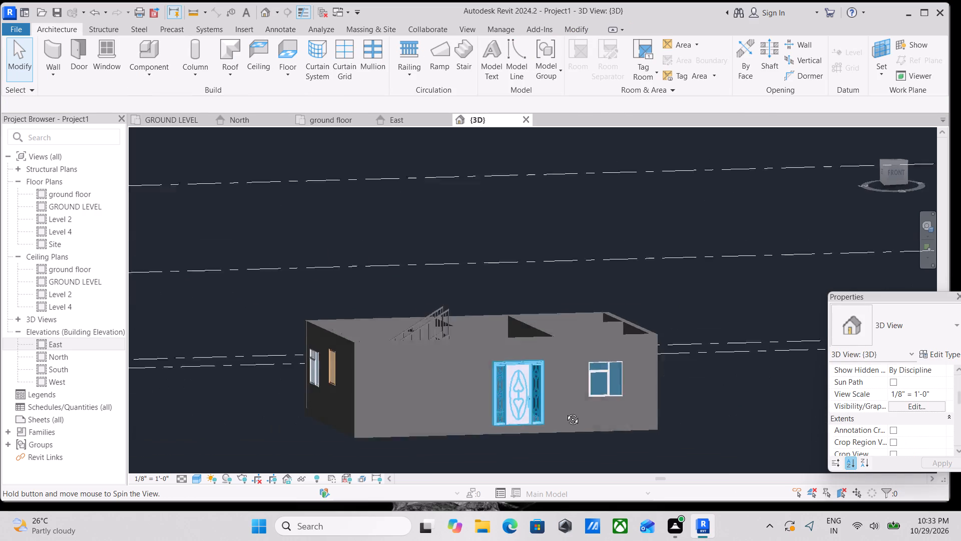
pyautogui.keyDown('shift'); pyautogui.moveTo(565, 412); pyautogui.dragTo(431, 493, button='middle'); pyautogui.keyUp('shift')
pyautogui.keyDown('shift'); pyautogui.moveTo(519, 378); pyautogui.dragTo(592, 394, button='middle'); pyautogui.keyUp('shift')
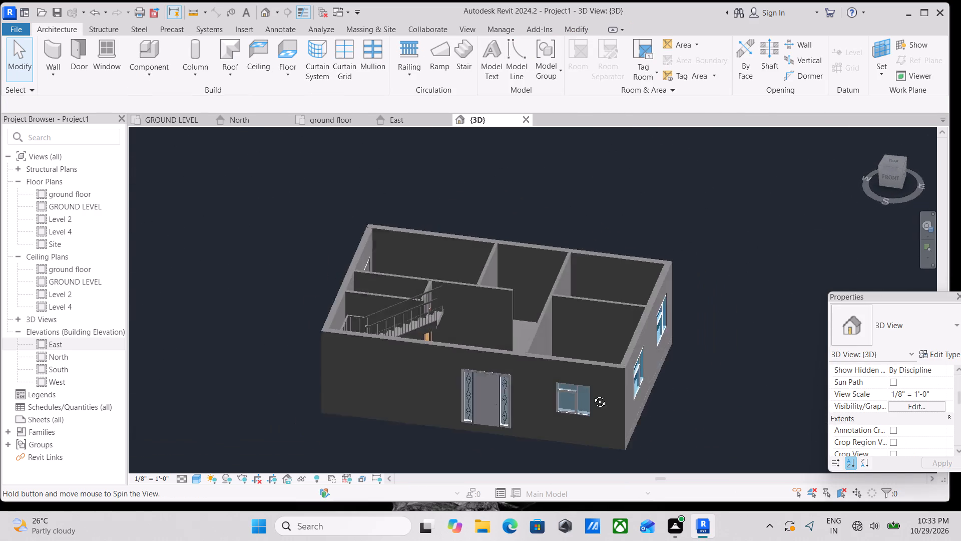
pyautogui.keyDown('shift'); pyautogui.moveTo(592, 394); pyautogui.dragTo(624, 290, button='middle'); pyautogui.keyUp('shift')
pyautogui.keyDown('shift'); pyautogui.moveTo(611, 341); pyautogui.dragTo(586, 285, button='middle'); pyautogui.keyUp('shift')
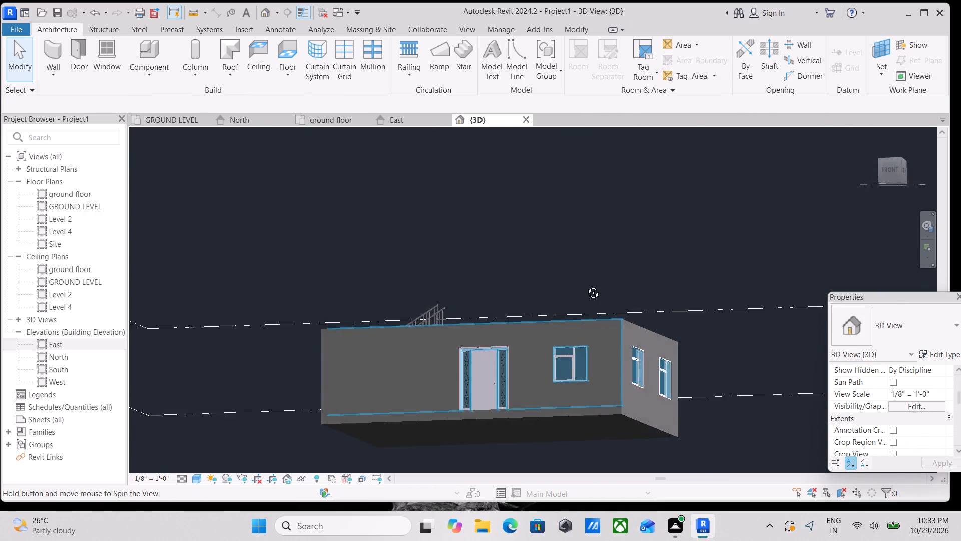
pyautogui.keyDown('shift'); pyautogui.moveTo(586, 285); pyautogui.dragTo(603, 303, button='middle'); pyautogui.keyUp('shift')
pyautogui.click(898, 172)
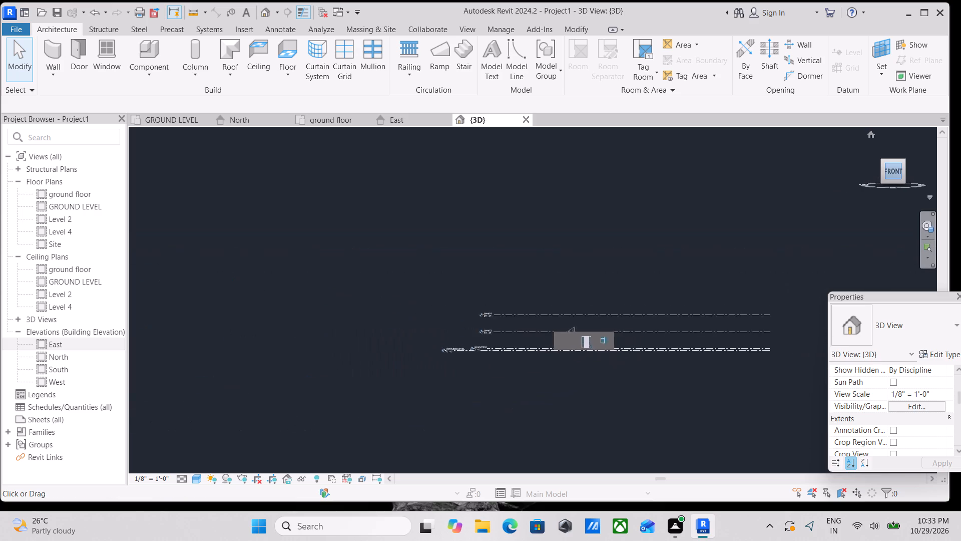
pyautogui.scroll(2, 633, 359)
pyautogui.scroll(3, 465, 327)
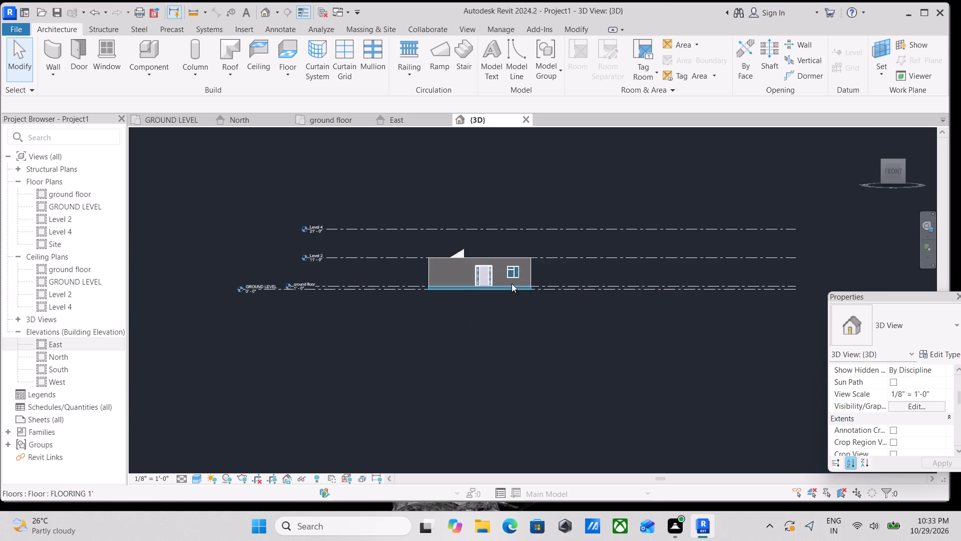
pyautogui.keyDown('shift'); pyautogui.moveTo(511, 279); pyautogui.dragTo(484, 455, button='middle'); pyautogui.keyUp('shift')
pyautogui.keyDown('shift'); pyautogui.moveTo(485, 264); pyautogui.dragTo(526, 416, button='middle'); pyautogui.keyUp('shift')
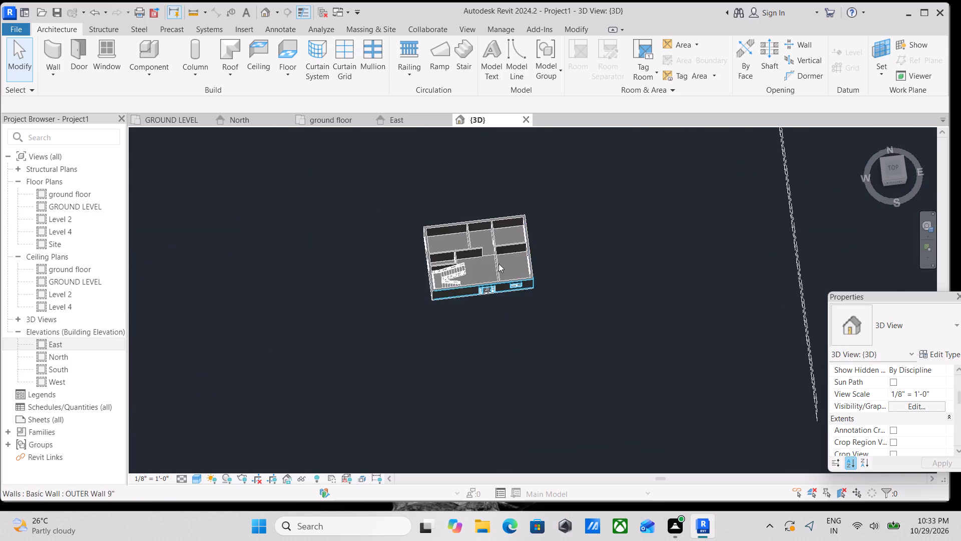
pyautogui.scroll(2, 498, 254)
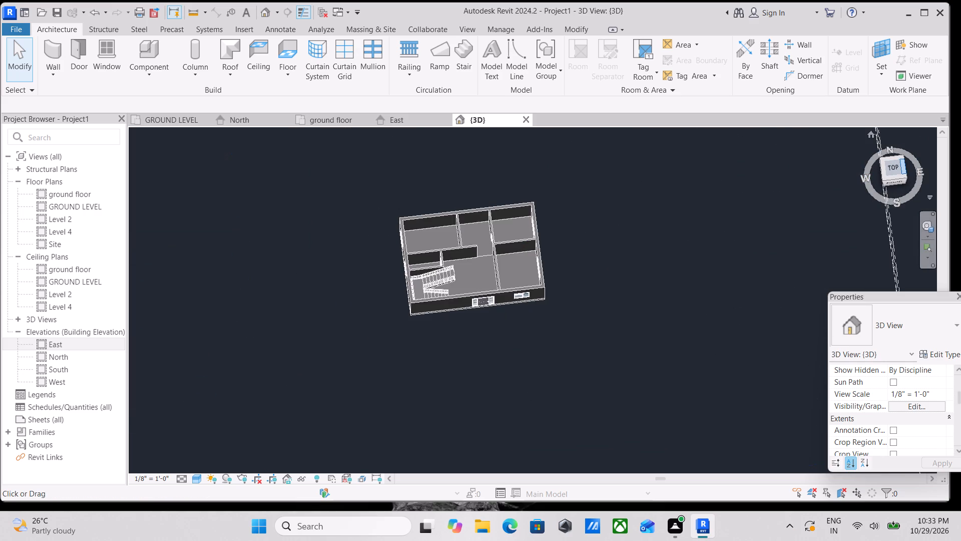
pyautogui.click(897, 167)
pyautogui.scroll(12, 498, 280)
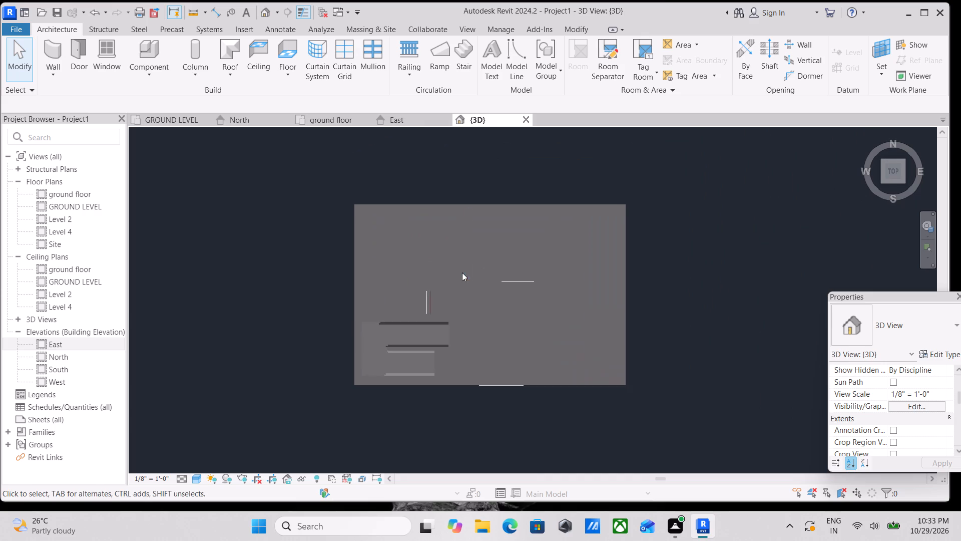
pyautogui.scroll(3, 462, 273)
pyautogui.moveTo(316, 230); pyautogui.dragTo(326, 252, button='middle')
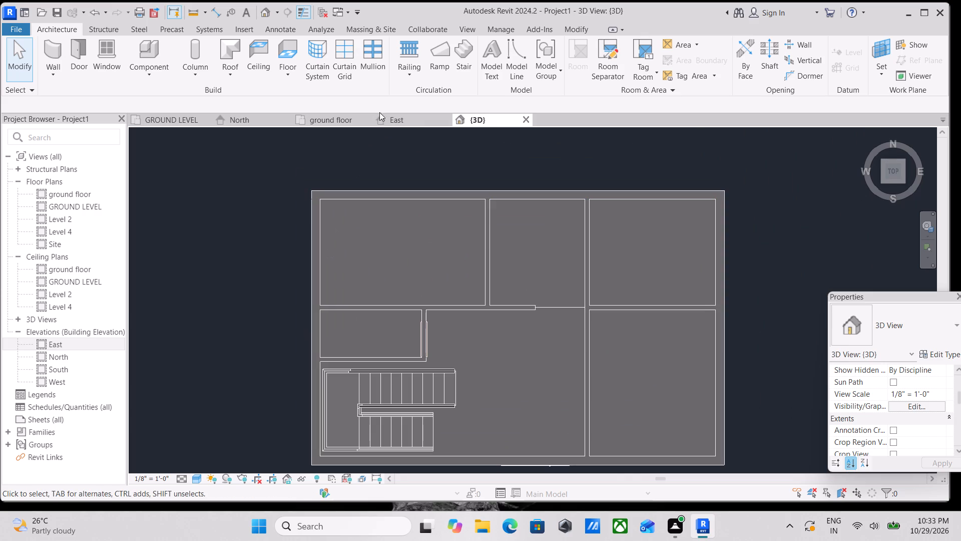
# Start an automatic ceiling in the ground floor plan with the Compound Ceiling type GWB on Mtl. Stud.
pyautogui.click(333, 120)
pyautogui.scroll(2, 360, 177)
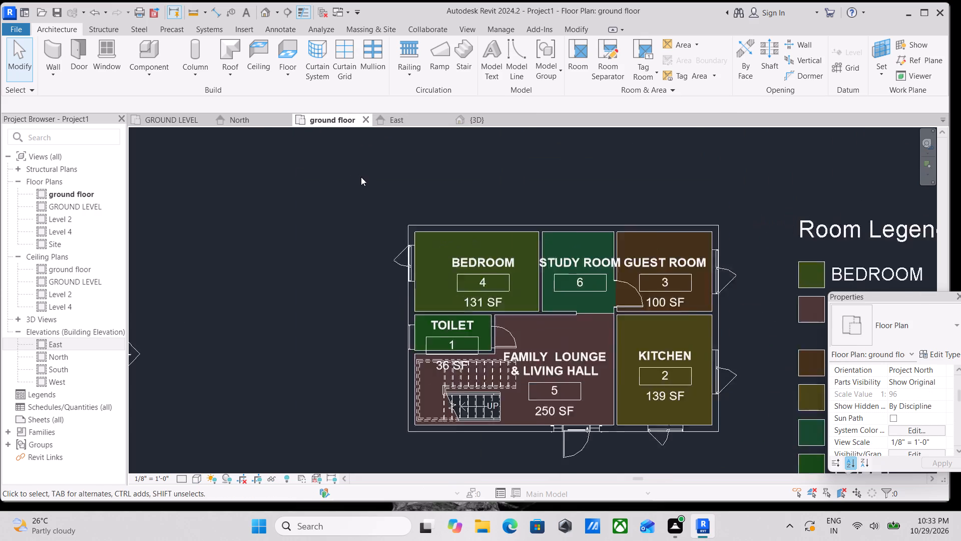
pyautogui.scroll(1, 361, 177)
pyautogui.moveTo(378, 176); pyautogui.dragTo(370, 173, button='middle')
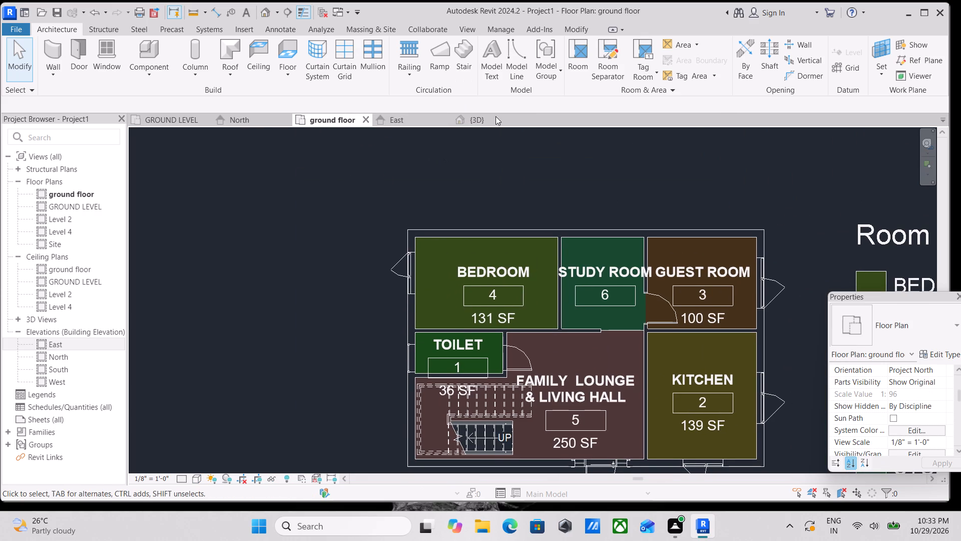
pyautogui.scroll(3, 540, 273)
pyautogui.moveTo(536, 275); pyautogui.dragTo(535, 221, button='middle')
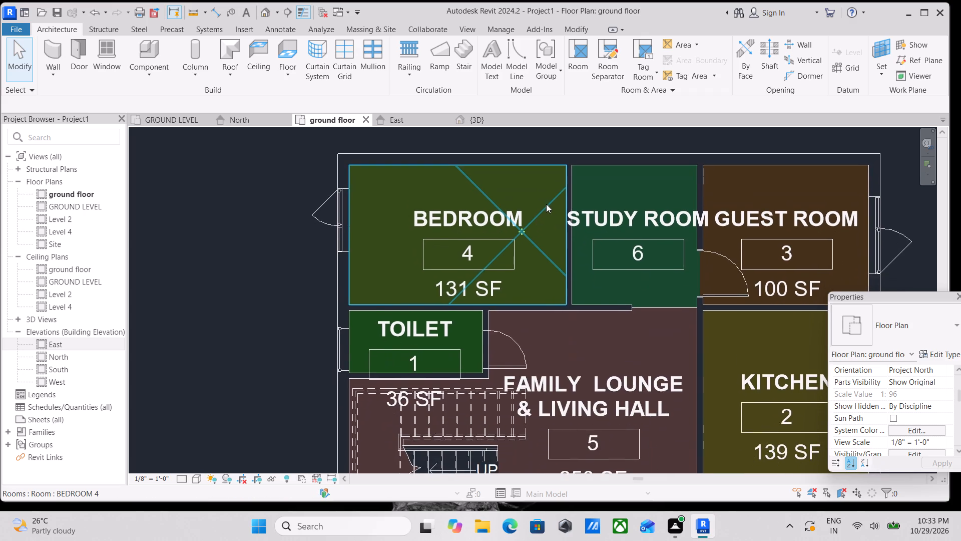
pyautogui.scroll(-2, 555, 199)
pyautogui.middleClick(555, 199)
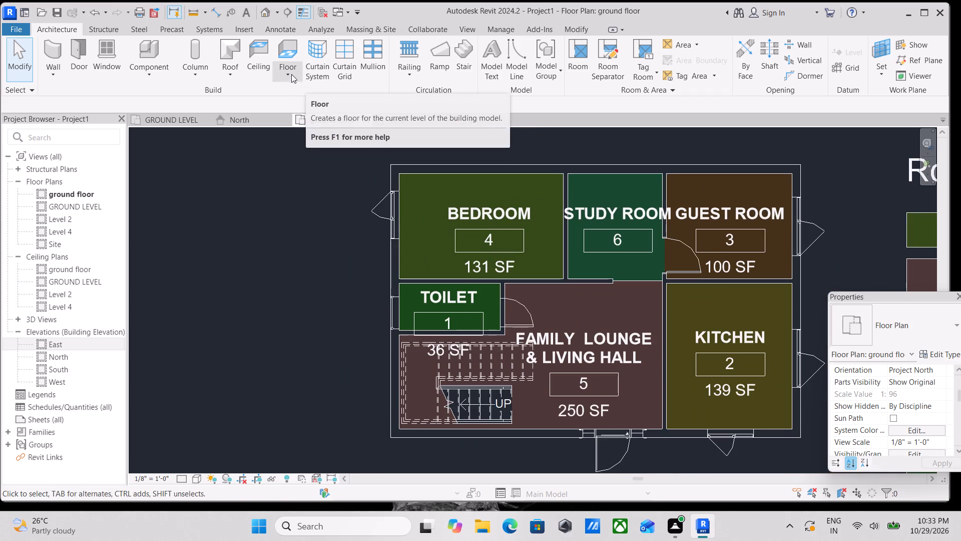
pyautogui.click(259, 72)
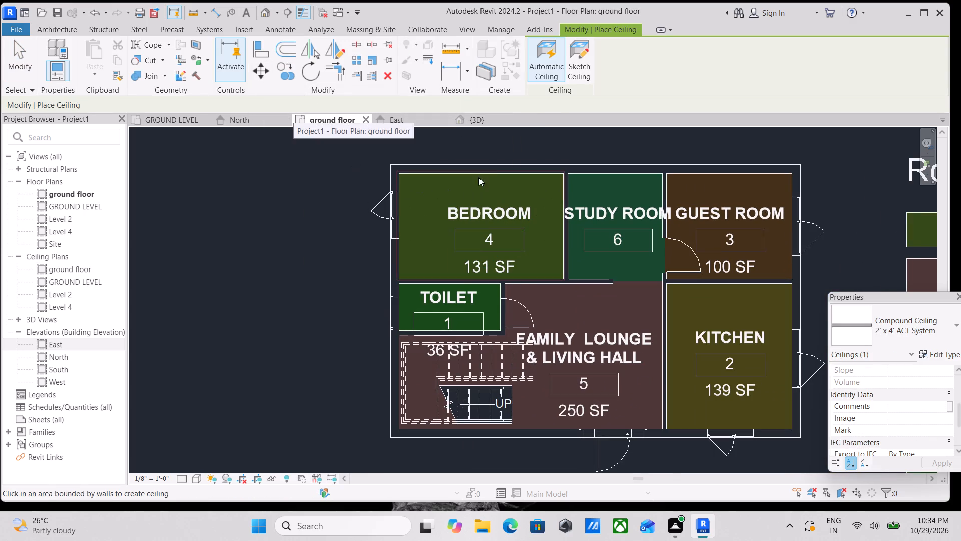
pyautogui.scroll(3, 474, 230)
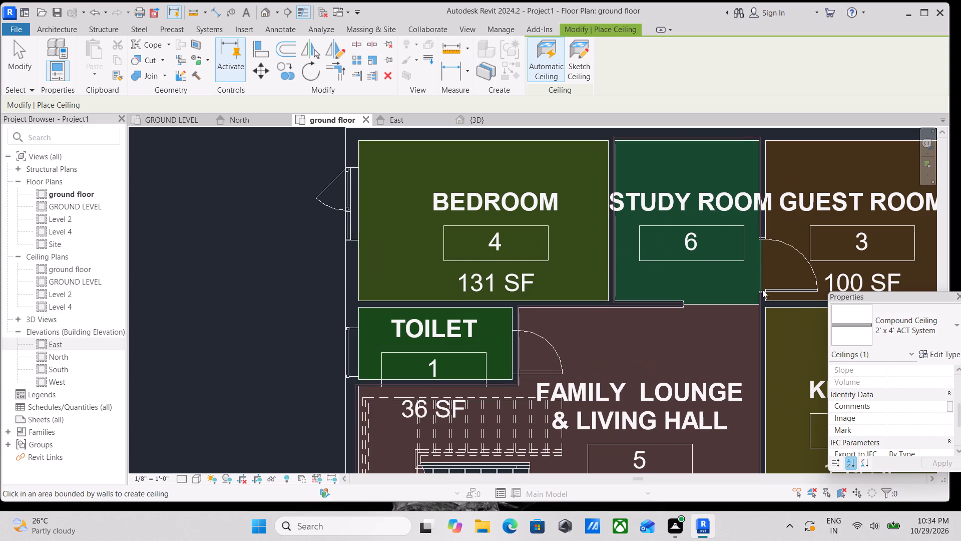
pyautogui.click(942, 329)
pyautogui.scroll(-3, 871, 430)
pyautogui.click(885, 477)
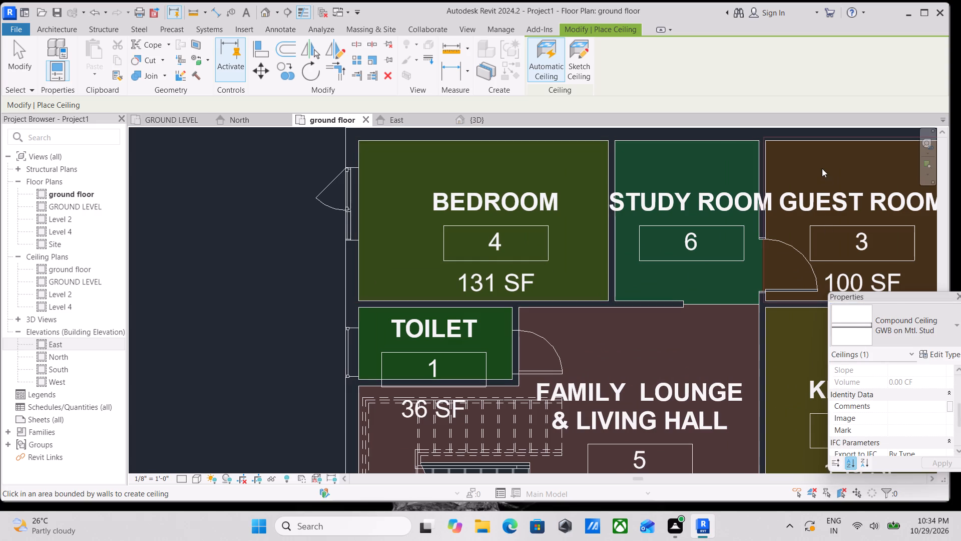
# Duplicate the GWB on Mtl. Stud ceiling type as METAL WHITE CEILING.
pyautogui.click(945, 355)
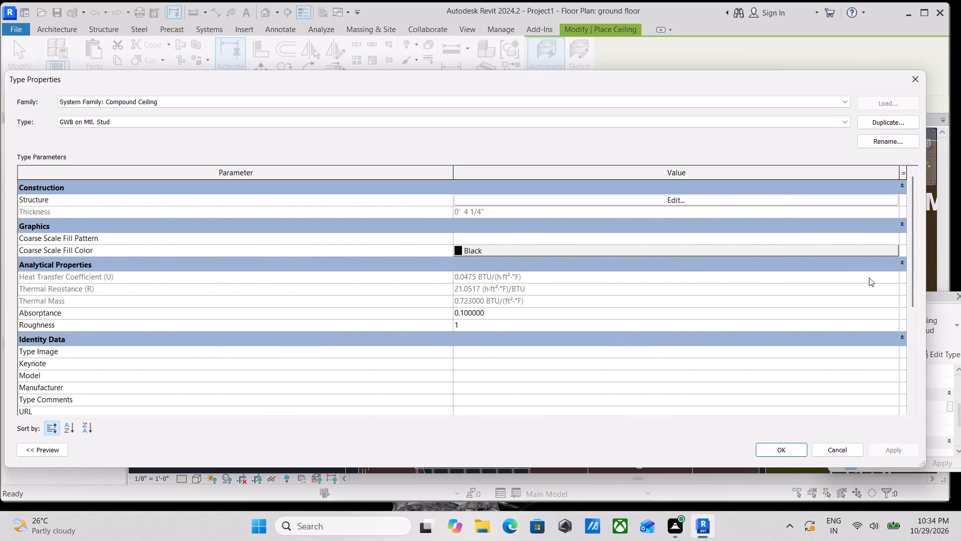
pyautogui.click(866, 120)
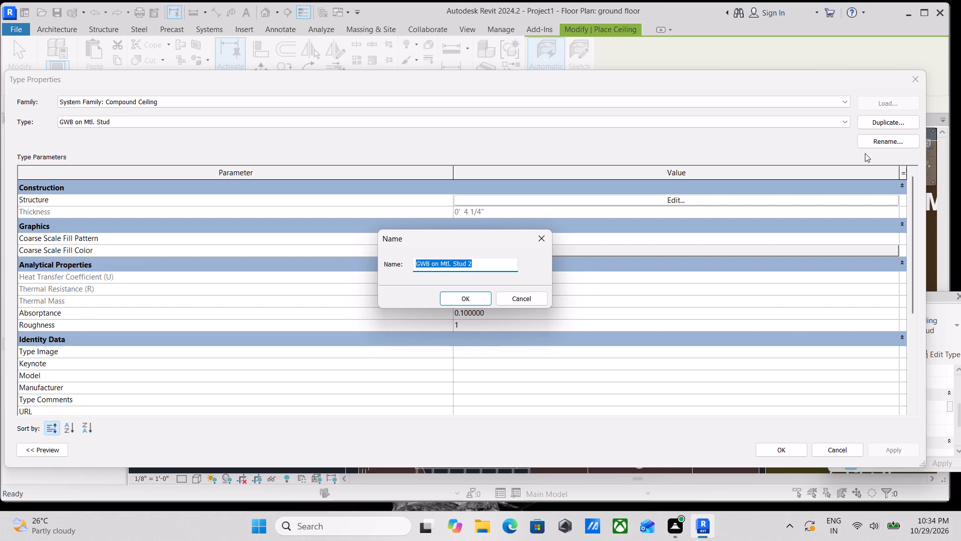
pyautogui.write('METAL')
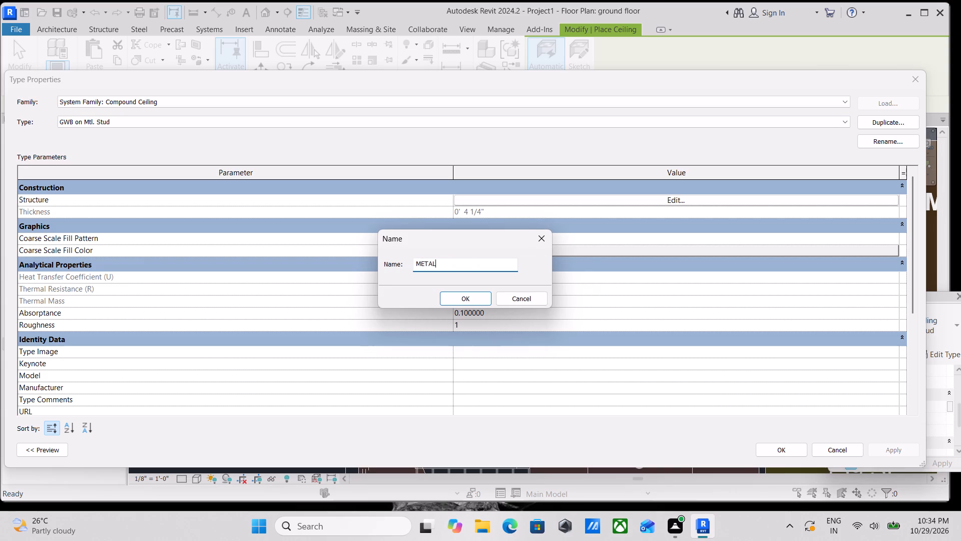
pyautogui.press('space')
pyautogui.write('WHITE CEILING')
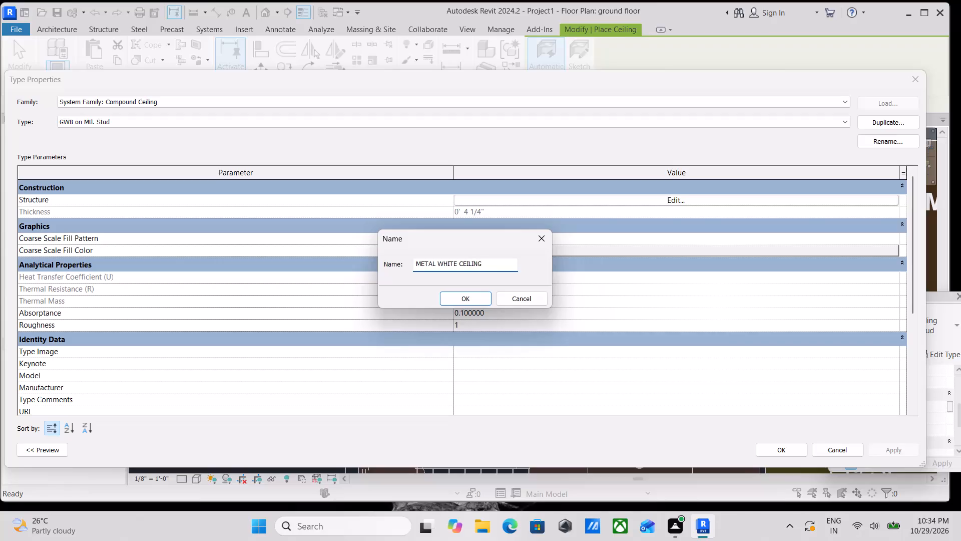
pyautogui.click(456, 298)
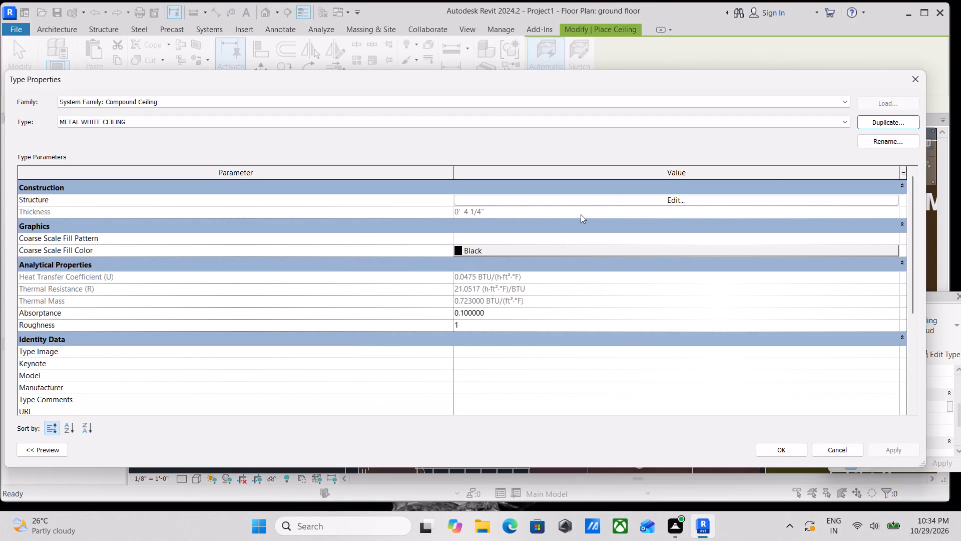
# Assign the Laminate, Ivory, Matte material to the new ceiling type's Finish 2 layer and apply the type changes.
pyautogui.click(614, 196)
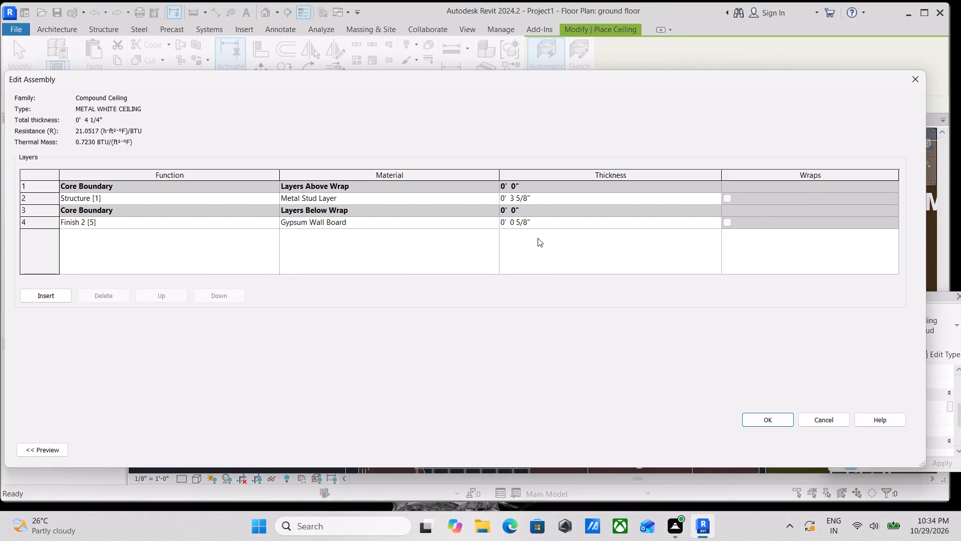
pyautogui.click(536, 222)
pyautogui.click(454, 224)
pyautogui.click(494, 222)
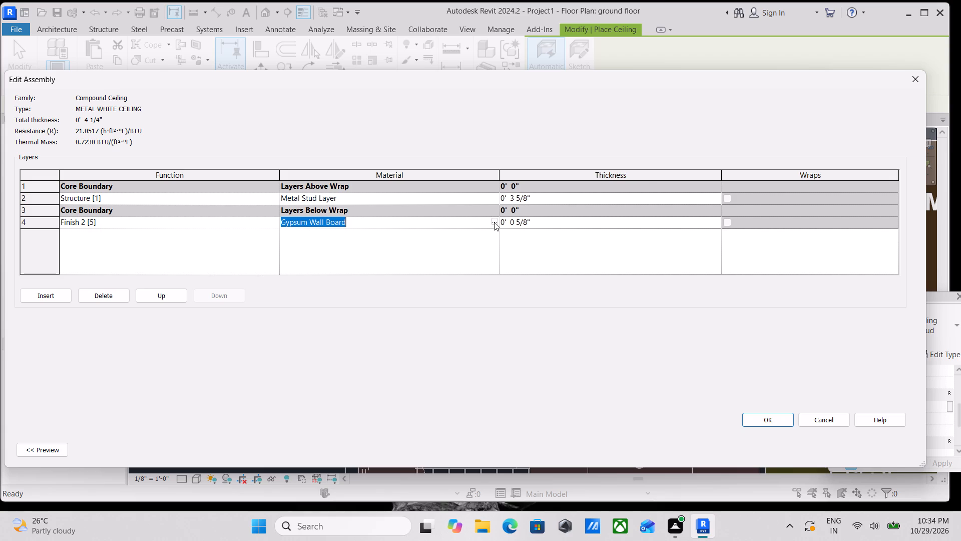
pyautogui.click(356, 113)
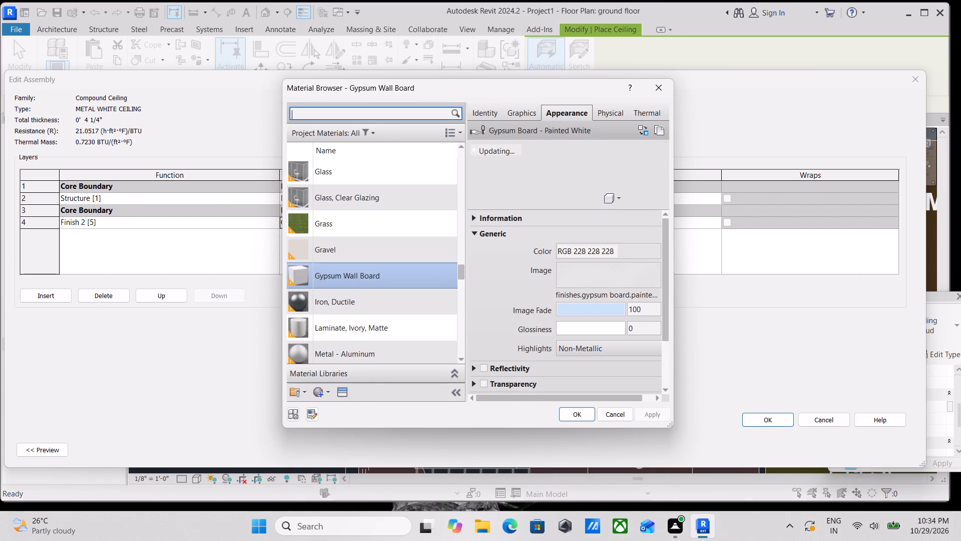
pyautogui.write('CLAD')
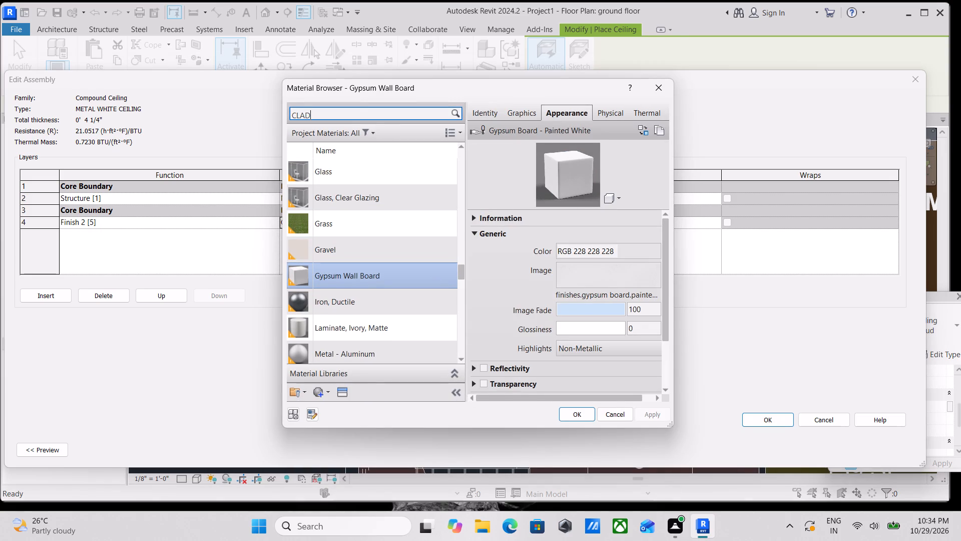
pyautogui.press('space')
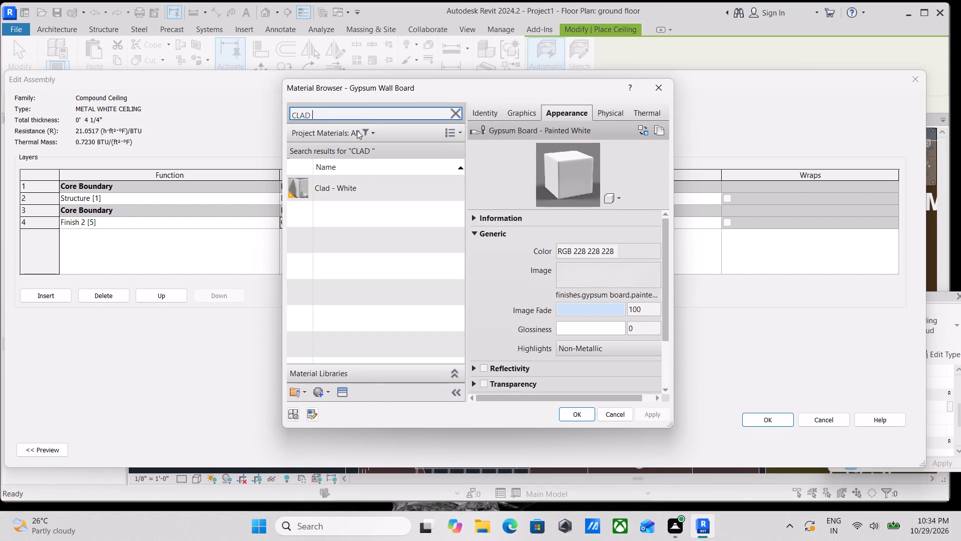
pyautogui.click(355, 191)
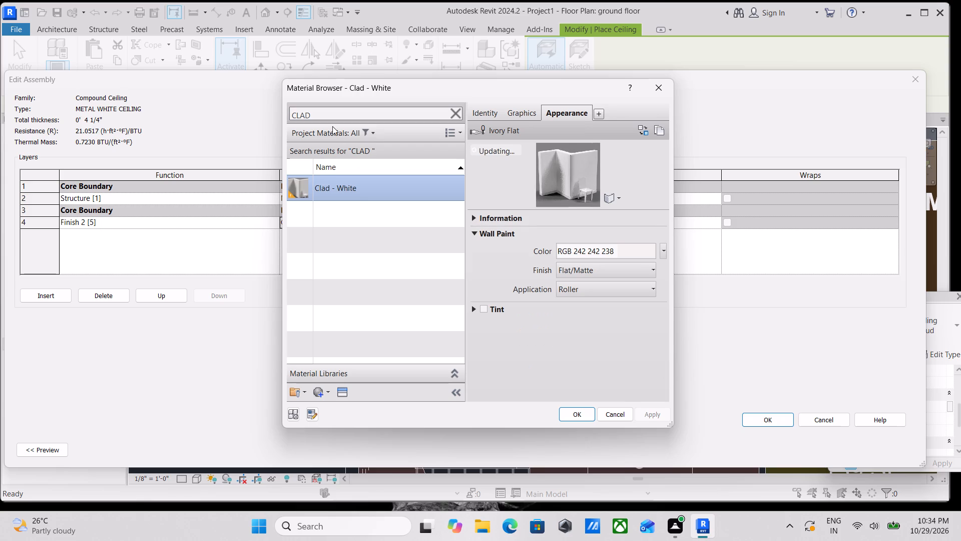
pyautogui.moveTo(324, 116); pyautogui.dragTo(204, 109)
pyautogui.moveTo(316, 115); pyautogui.dragTo(268, 116)
pyautogui.write('IVORY')
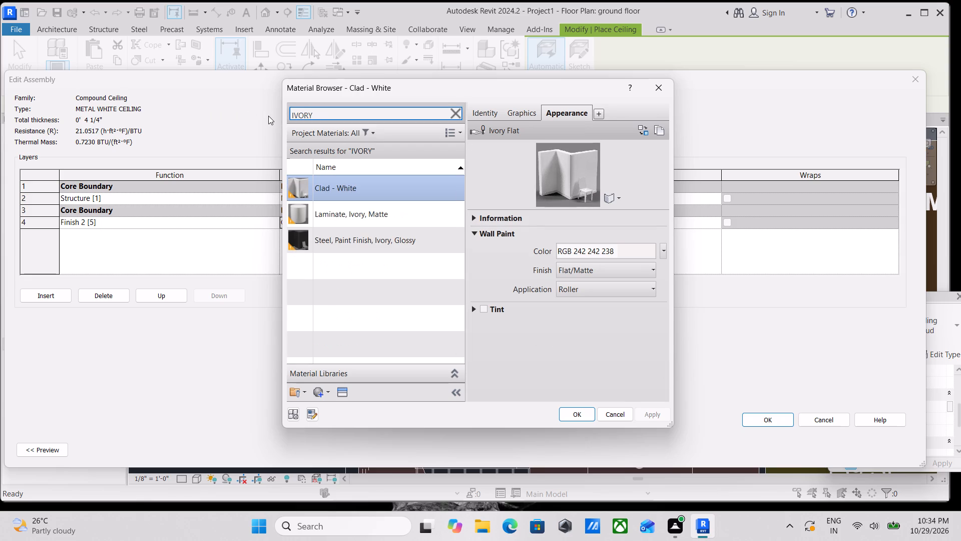
pyautogui.doubleClick(338, 219)
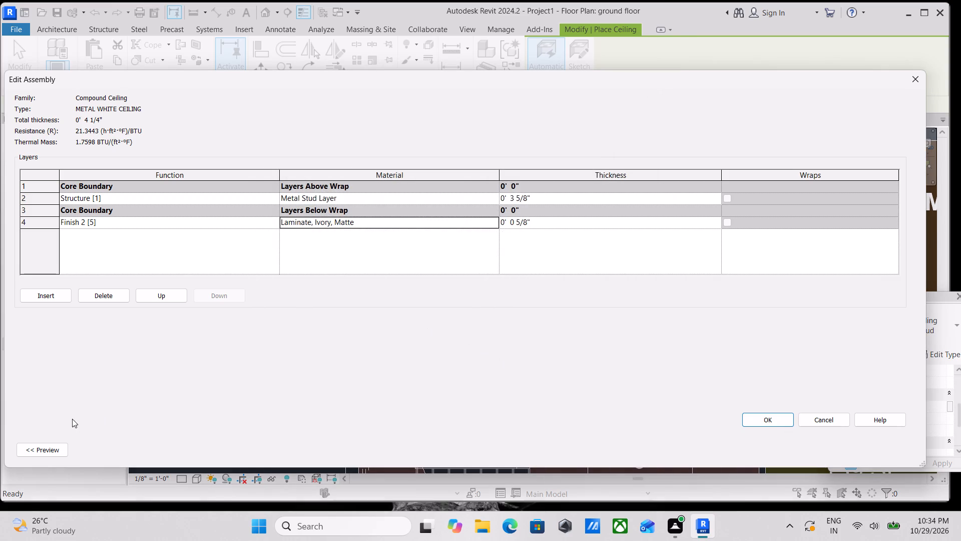
pyautogui.click(50, 448)
pyautogui.scroll(1, 169, 291)
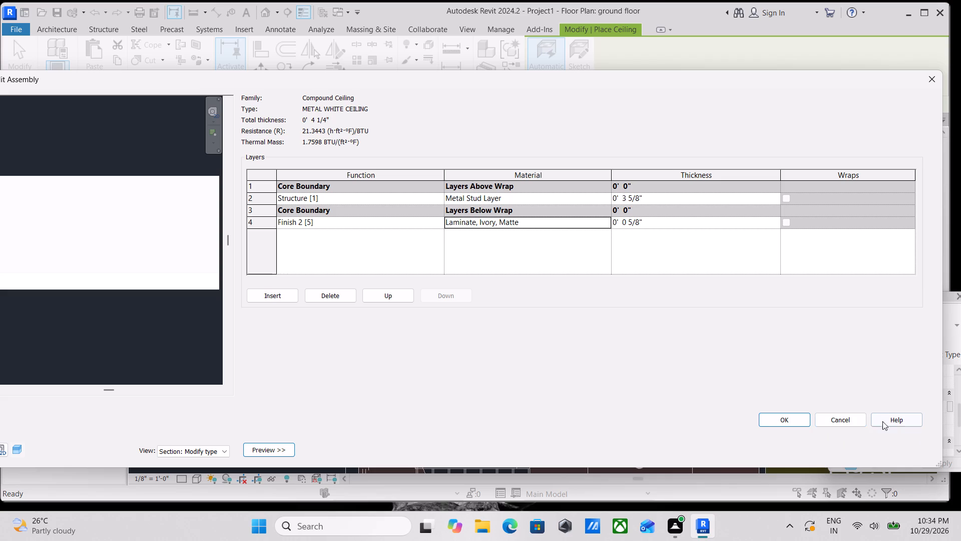
pyautogui.click(789, 424)
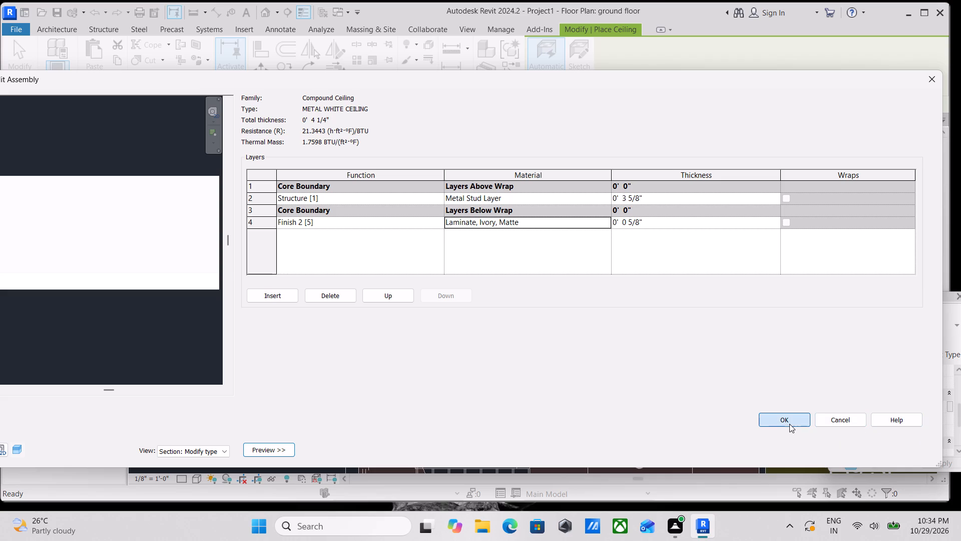
pyautogui.click(822, 452)
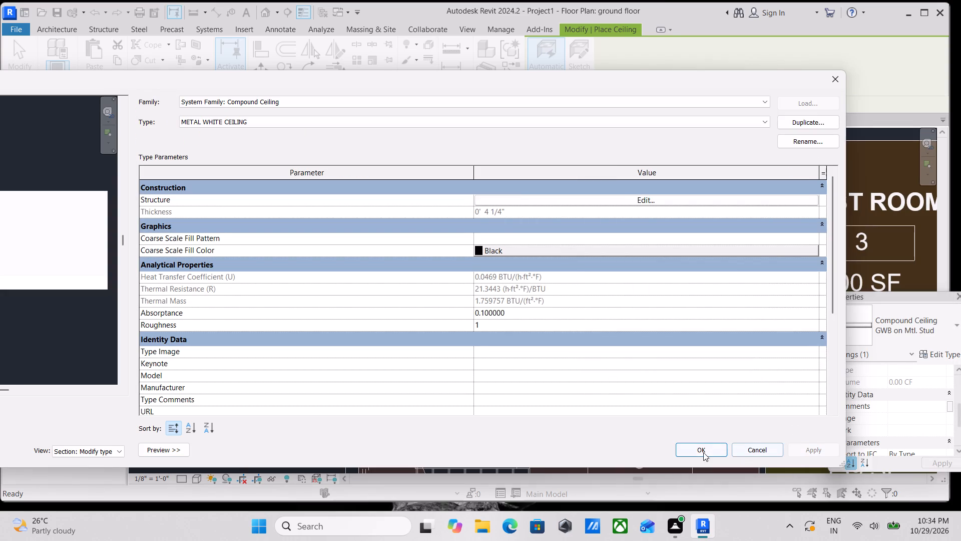
pyautogui.click(695, 452)
# Place a METAL WHITE CEILING automatic ceiling in the bedroom with a height offset of 9' 5" from the ground floor level.
pyautogui.scroll(1, 513, 205)
pyautogui.moveTo(513, 205); pyautogui.dragTo(471, 305, button='middle')
pyautogui.moveTo(550, 246); pyautogui.dragTo(501, 340, button='middle')
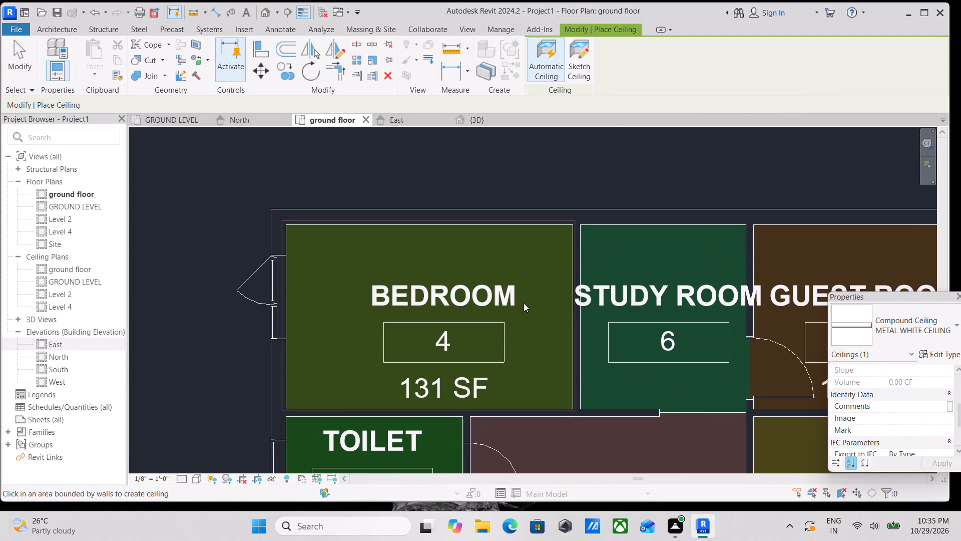
pyautogui.scroll(-3, 916, 349)
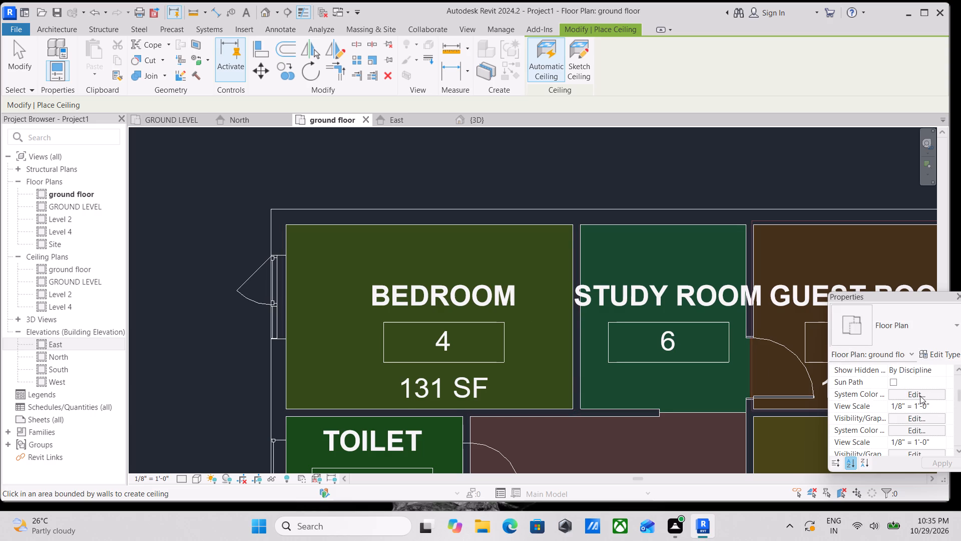
pyautogui.scroll(3, 920, 396)
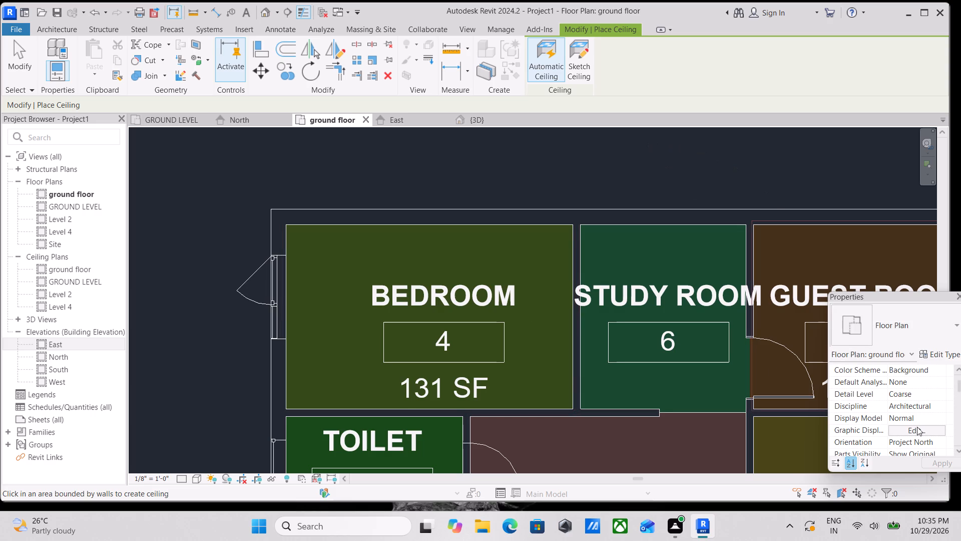
pyautogui.scroll(2, 925, 440)
pyautogui.scroll(-1, 887, 390)
pyautogui.scroll(5, 887, 390)
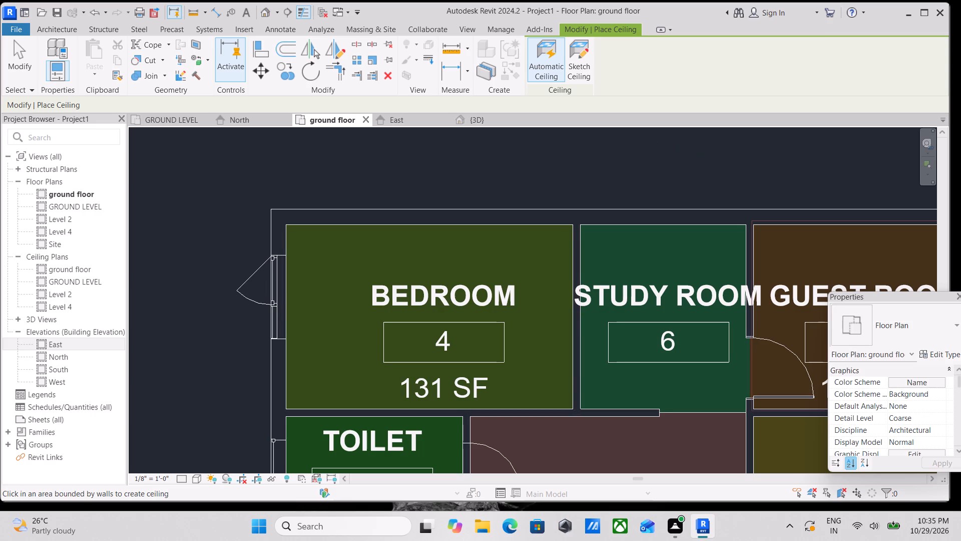
pyautogui.press('Escape')
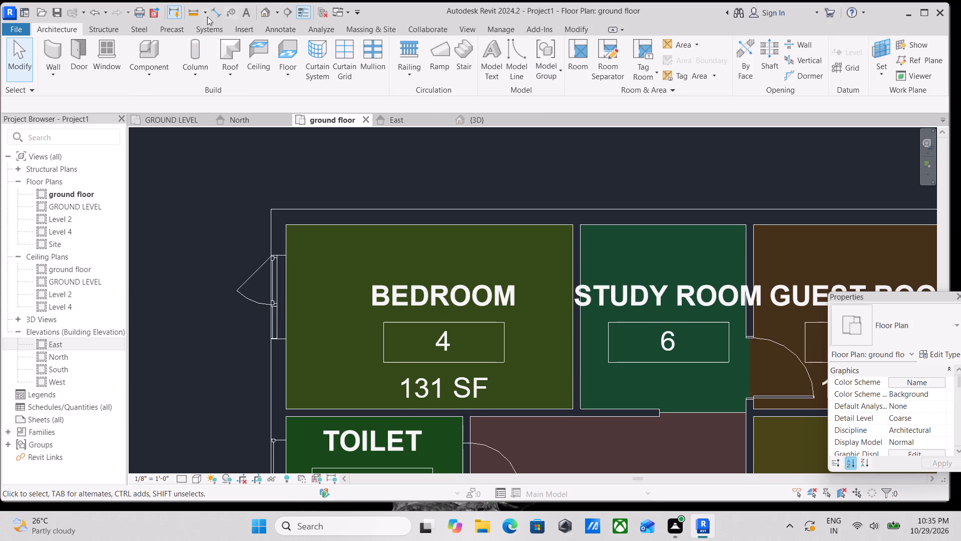
pyautogui.click(266, 68)
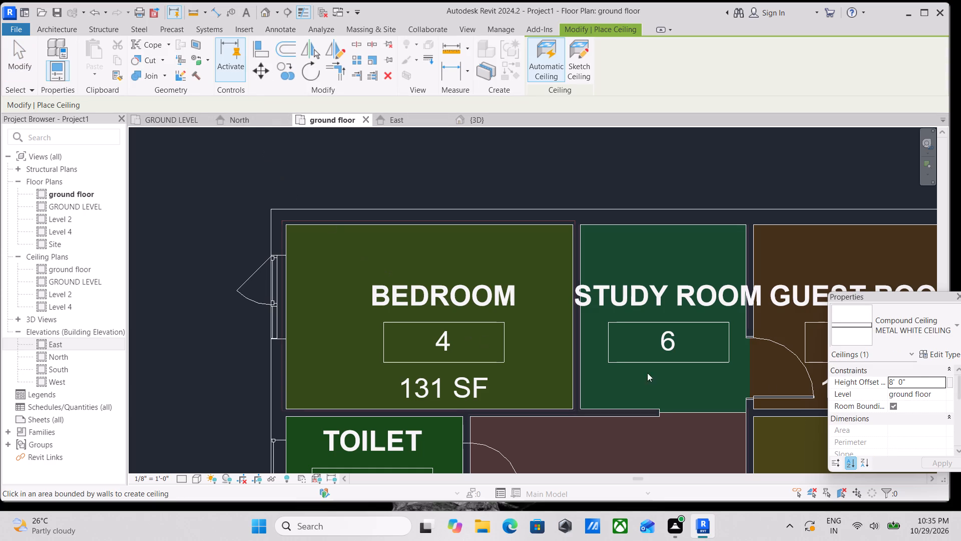
pyautogui.click(914, 385)
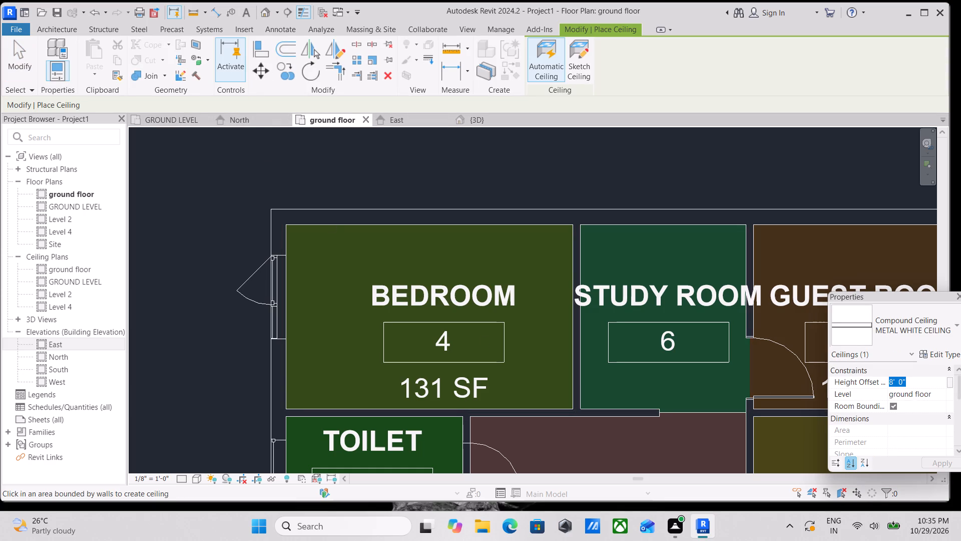
pyautogui.write("9'")
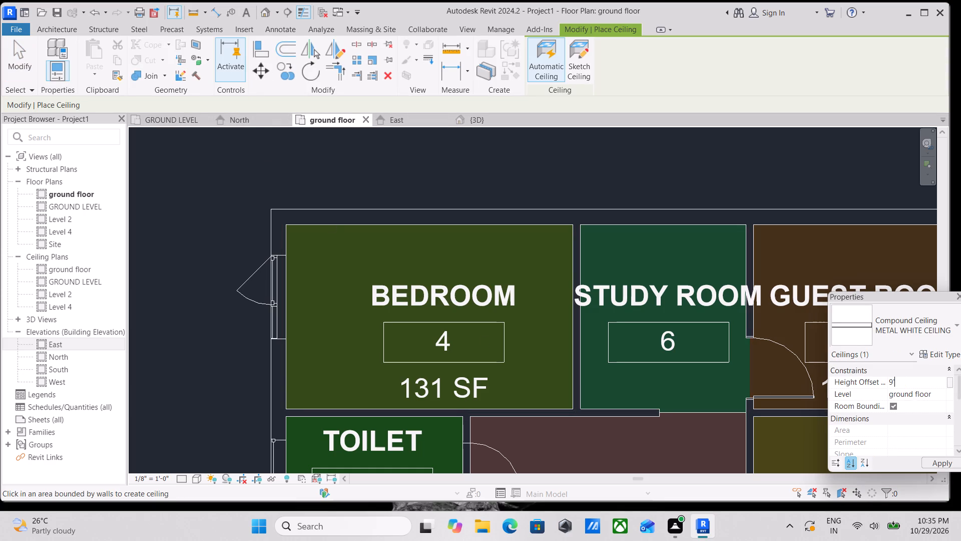
pyautogui.press('5')
pyautogui.hotkey('shift', '"')
pyautogui.press('Return')
pyautogui.click(484, 252)
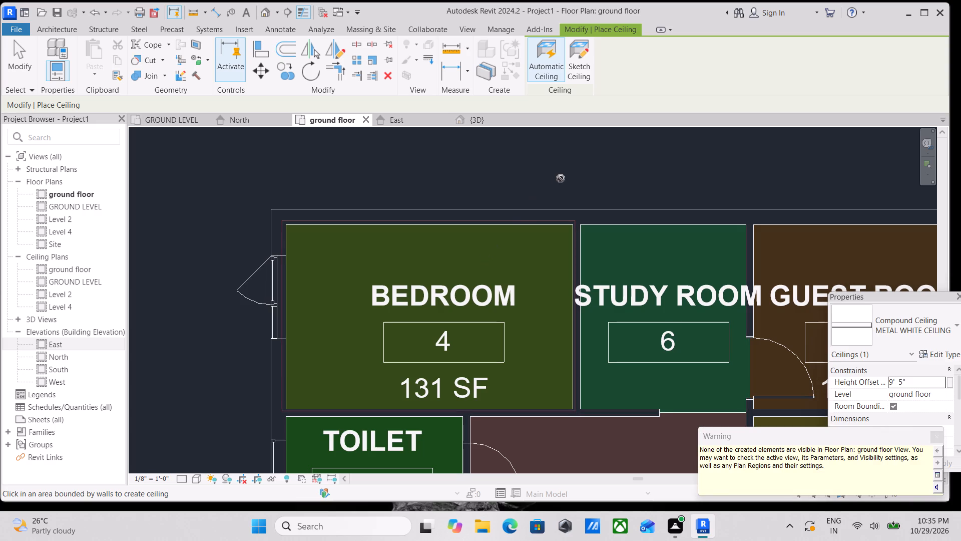
# Start a sketched METAL WHITE CEILING on the ground floor with a height offset of 9' 2".
pyautogui.click(573, 57)
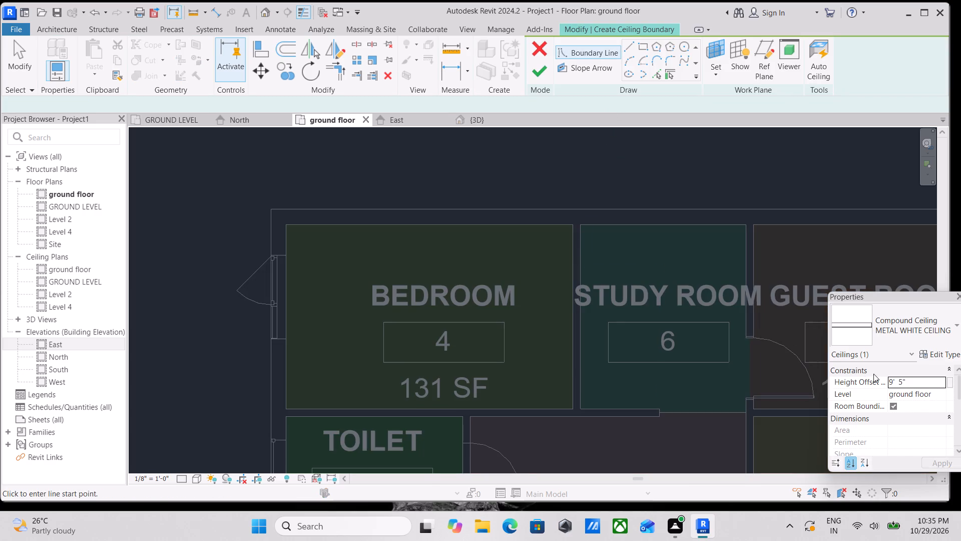
pyautogui.click(925, 383)
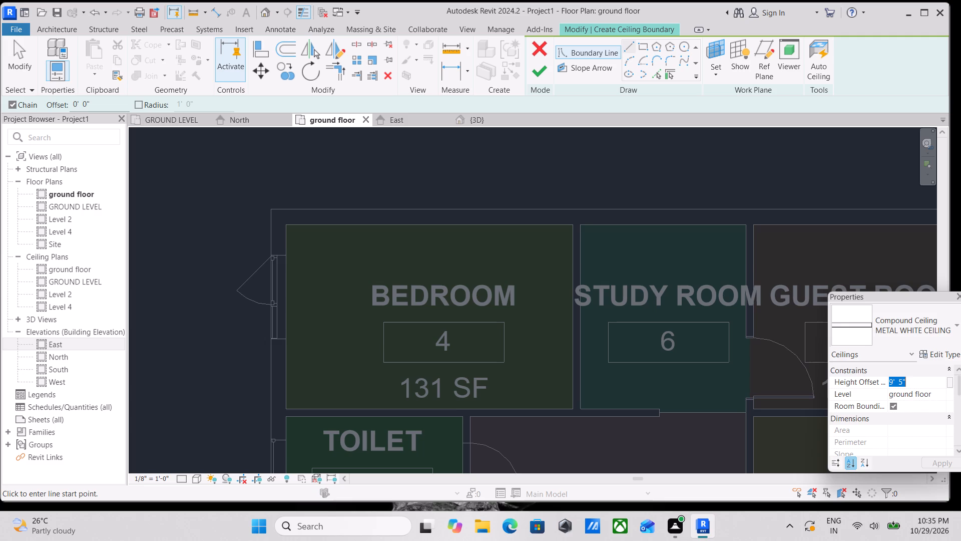
pyautogui.press('9')
pyautogui.write("'2")
pyautogui.hotkey('shift', '"')
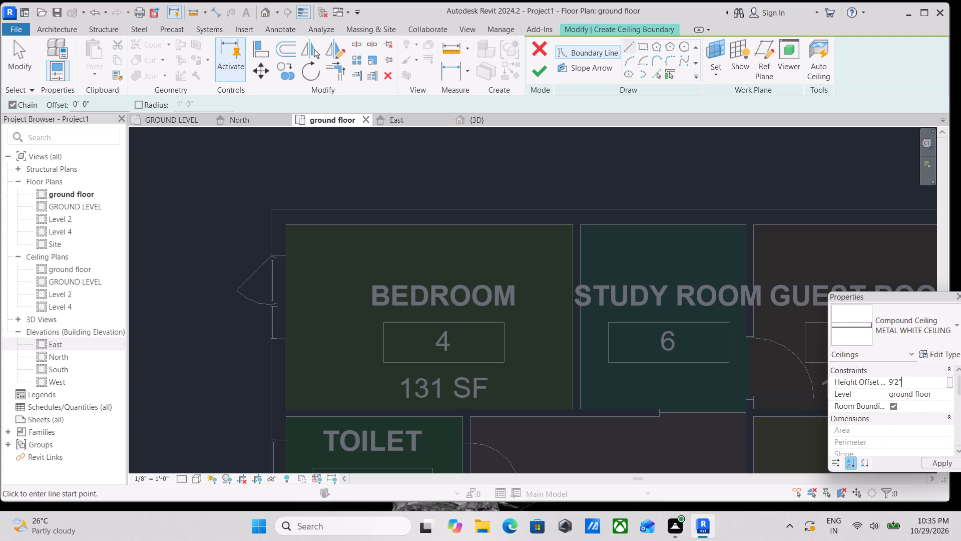
pyautogui.press('Return')
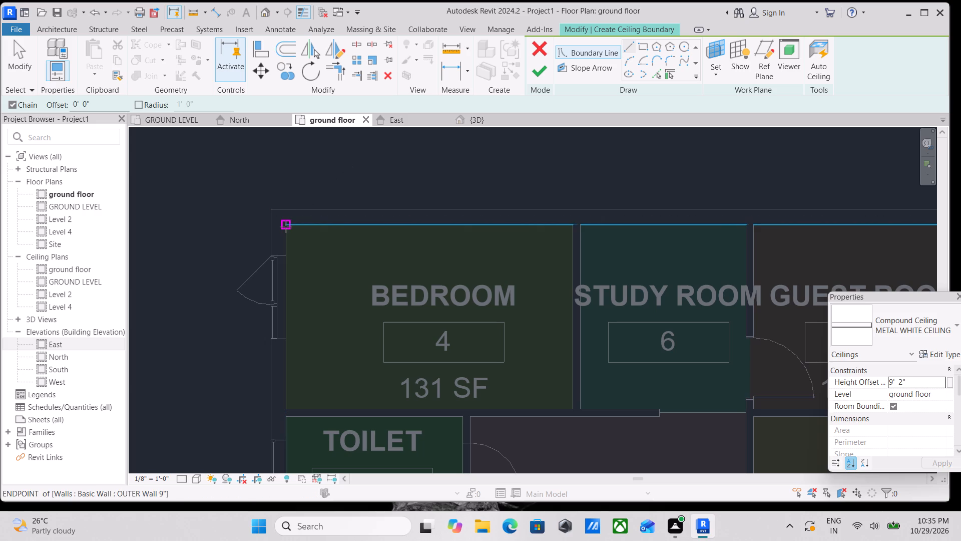
# Draw a rectangular ceiling boundary along the bedroom's inner wall faces, corner to corner.
pyautogui.click(648, 49)
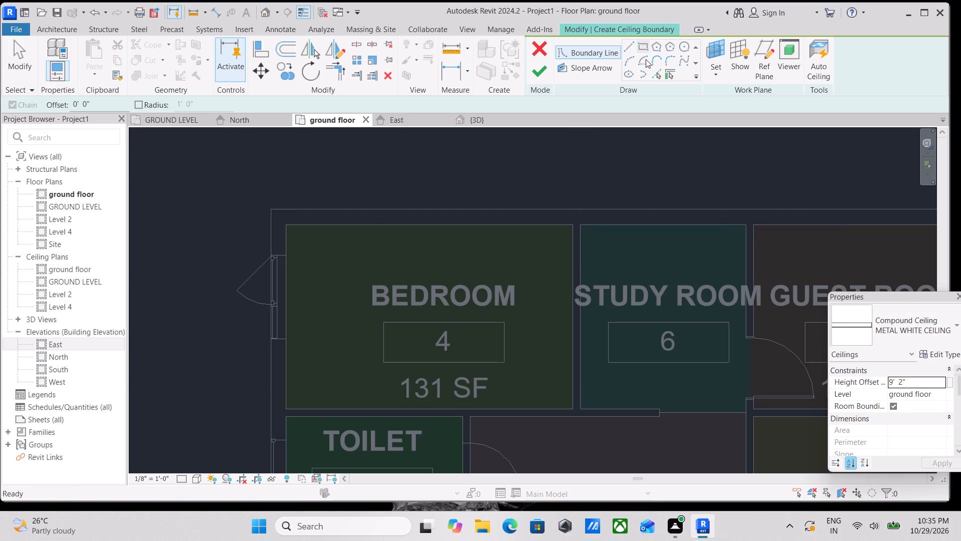
pyautogui.click(283, 226)
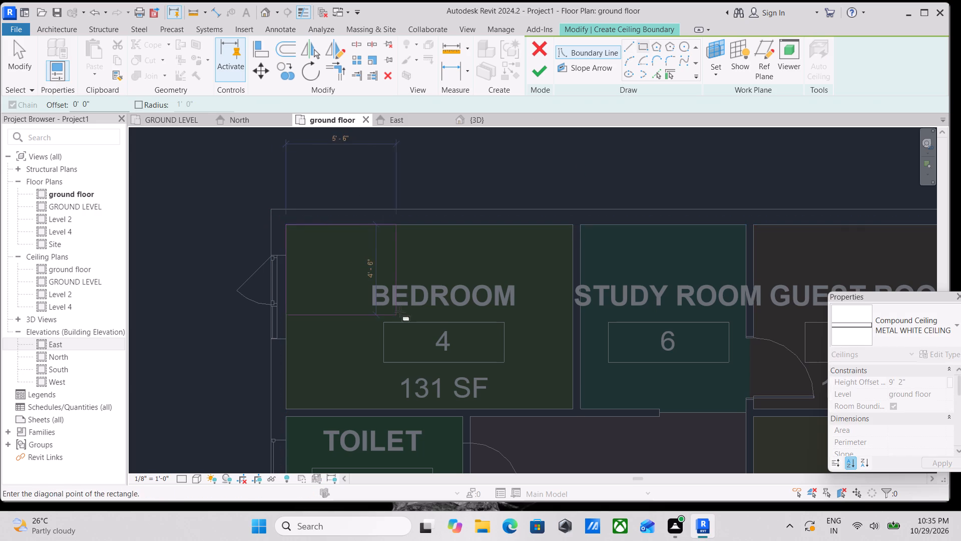
pyautogui.scroll(1, 400, 312)
pyautogui.moveTo(400, 312); pyautogui.dragTo(405, 221, button='middle')
pyautogui.click(600, 329)
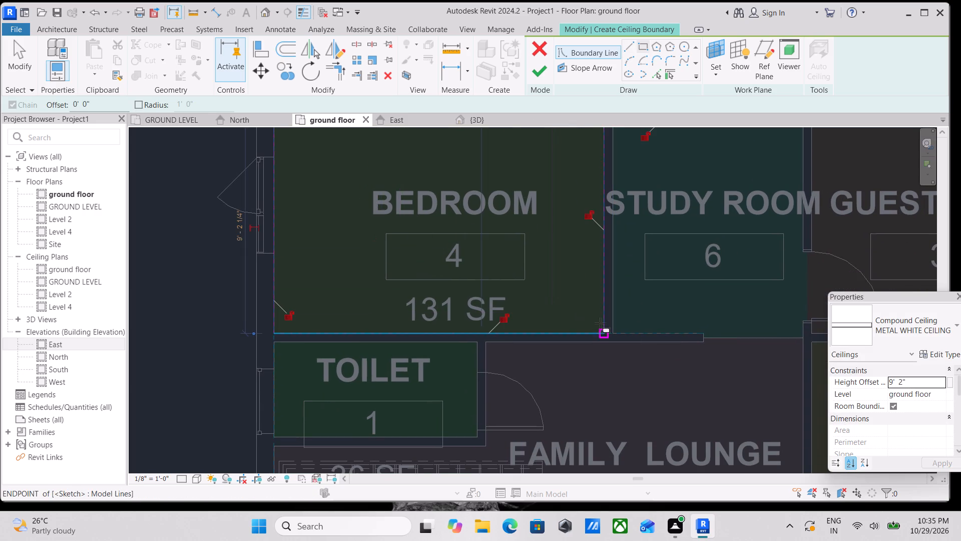
# Draw a second rectangle inside the bedroom boundary, offset 1' inward from the walls.
pyautogui.moveTo(516, 218); pyautogui.dragTo(540, 307, button='middle')
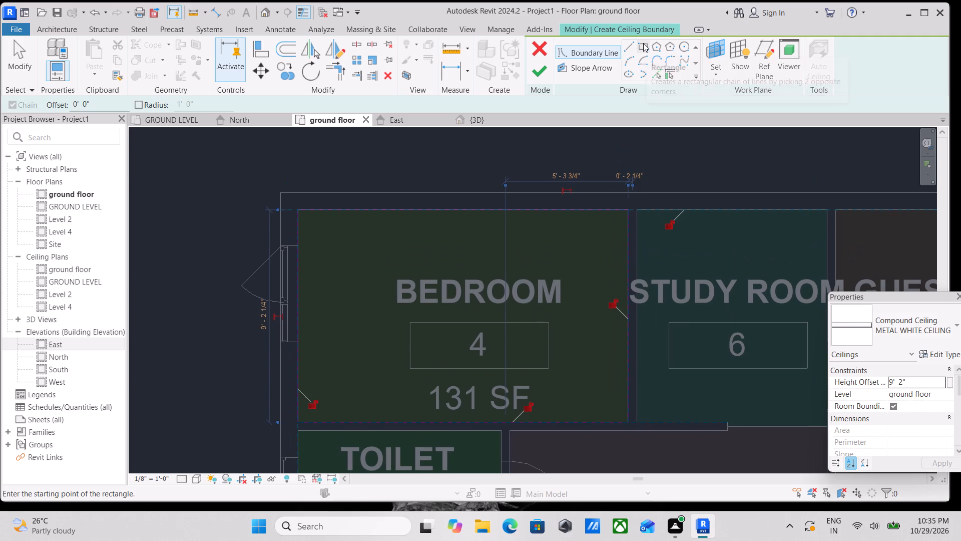
pyautogui.click(643, 43)
pyautogui.moveTo(95, 105); pyautogui.dragTo(50, 111)
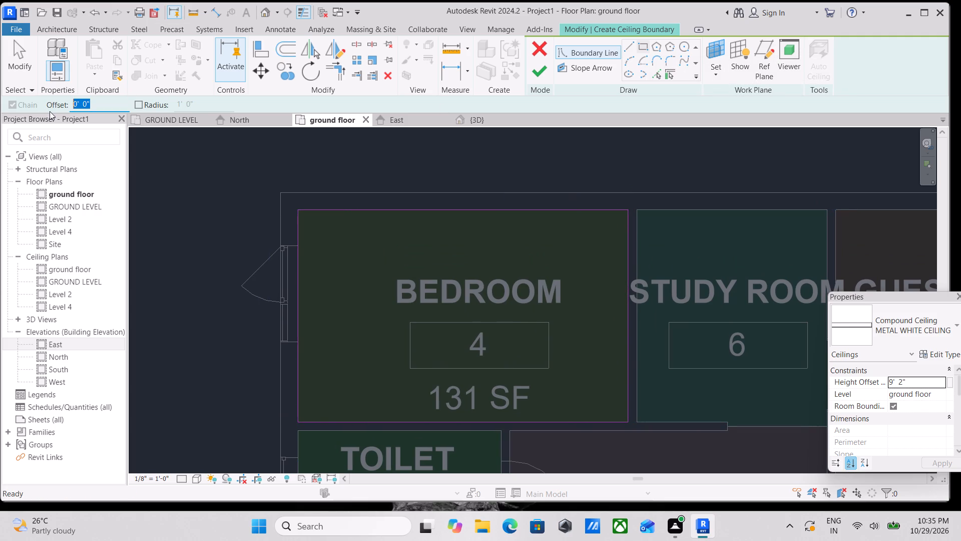
pyautogui.write("1'")
pyautogui.press('Return')
pyautogui.click(298, 213)
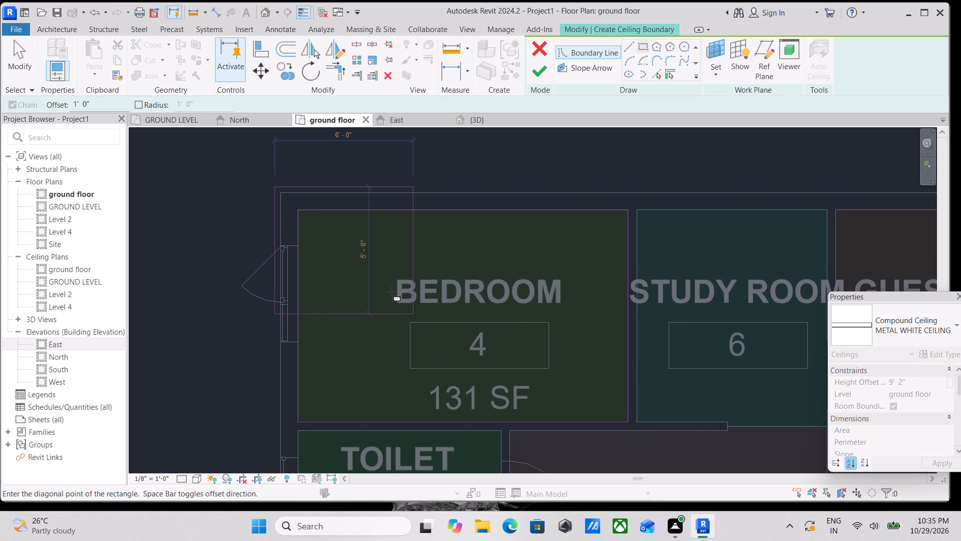
pyautogui.press('space')
pyautogui.moveTo(490, 348); pyautogui.dragTo(434, 285, button='middle')
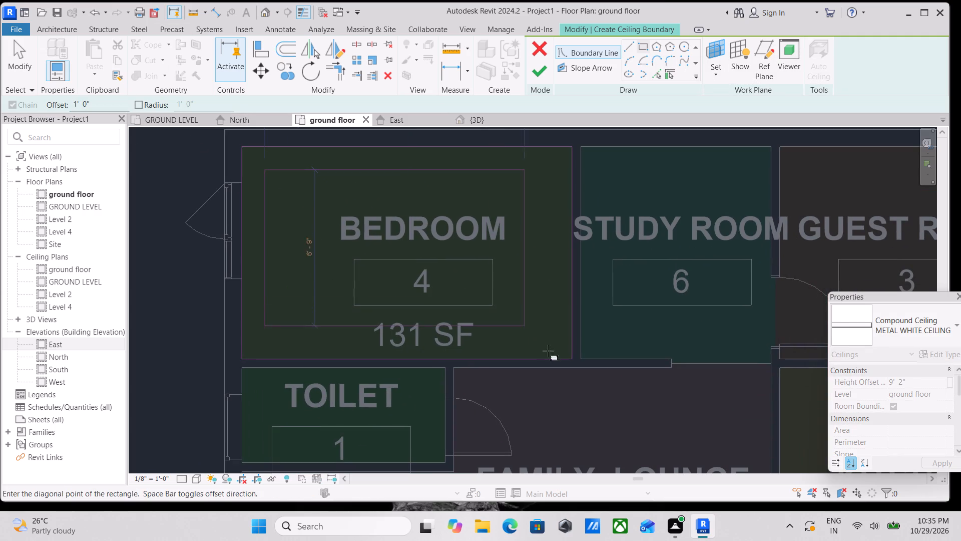
pyautogui.click(573, 359)
# Draw a narrow rectangle about 1' wide and 5' 2" long at the window end, offset 1' inside the inner rectangle.
pyautogui.moveTo(490, 287); pyautogui.dragTo(550, 340, button='middle')
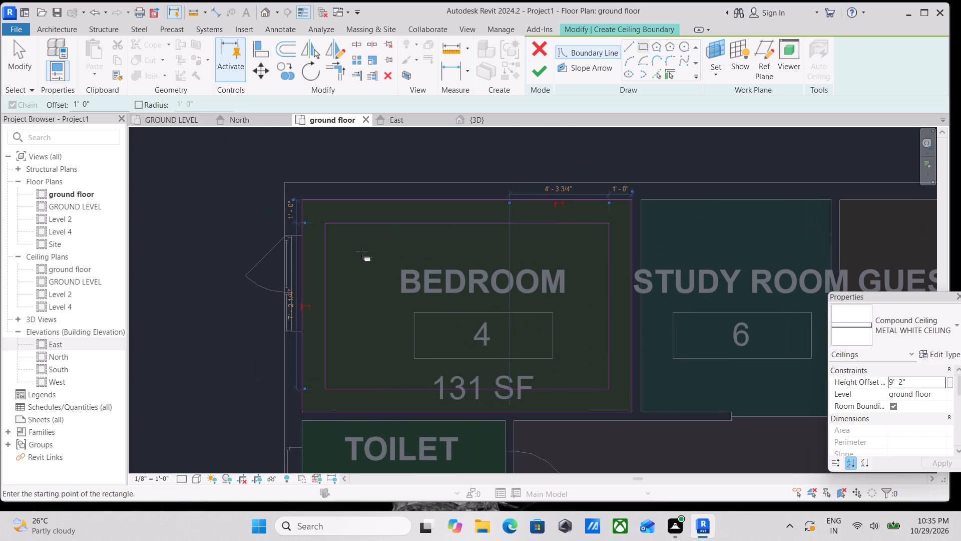
pyautogui.scroll(2, 336, 259)
pyautogui.moveTo(337, 254); pyautogui.dragTo(372, 253, button='middle')
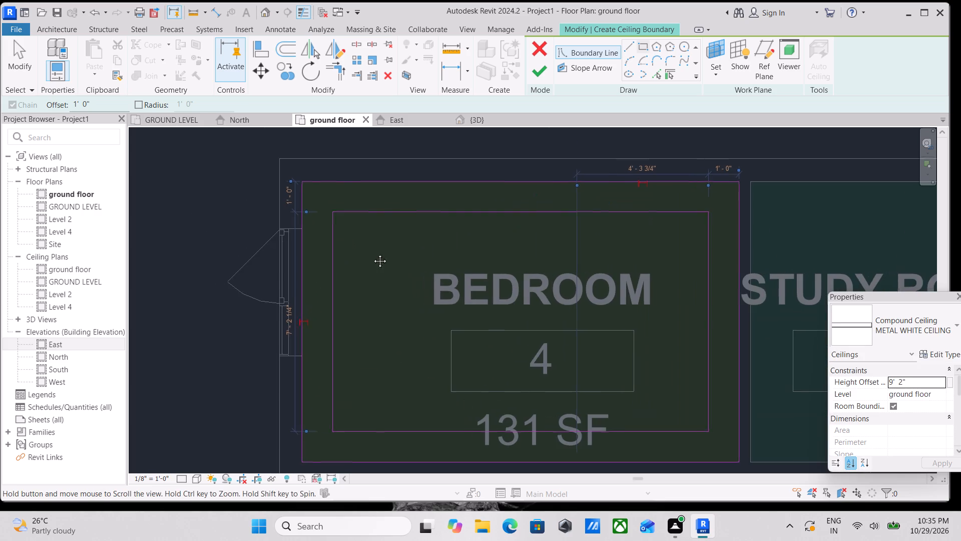
pyautogui.moveTo(372, 253); pyautogui.dragTo(397, 250, button='middle')
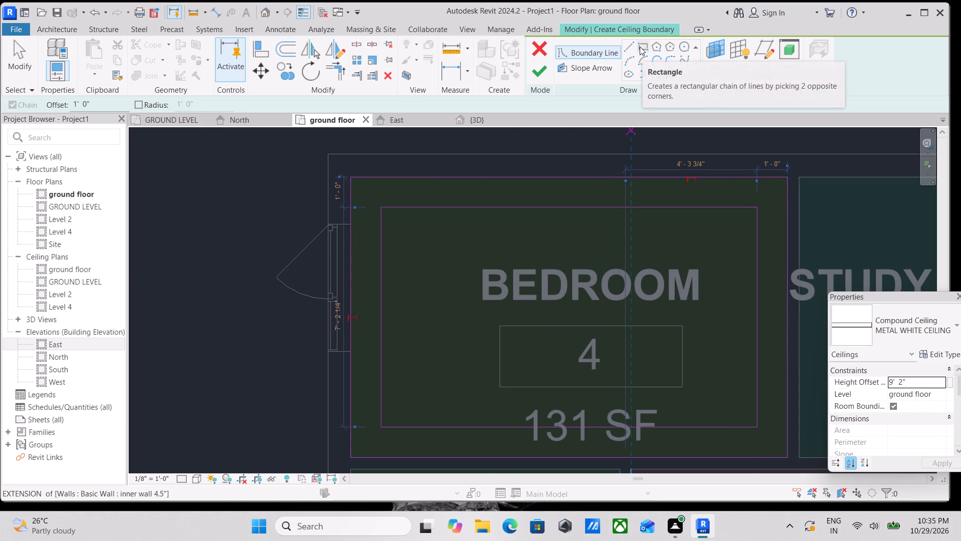
pyautogui.click(643, 47)
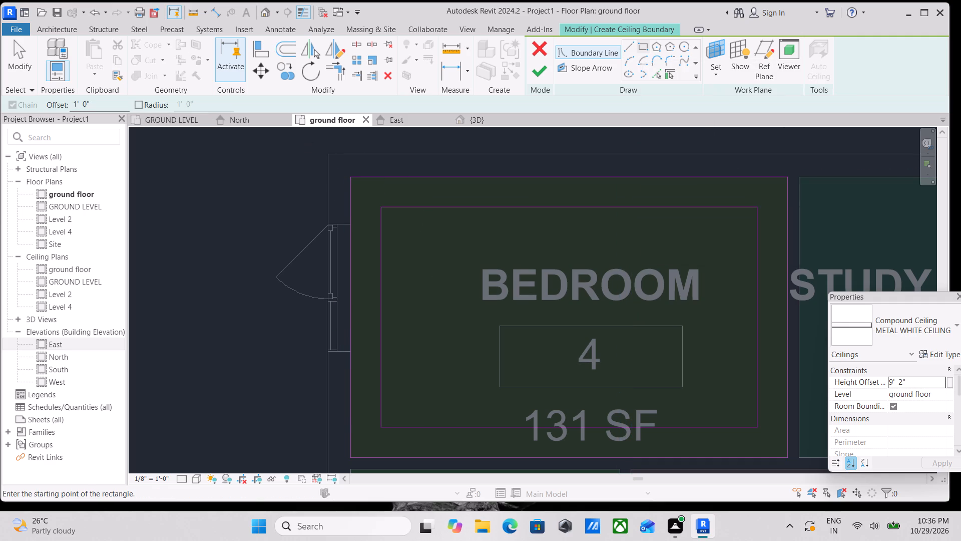
pyautogui.click(381, 208)
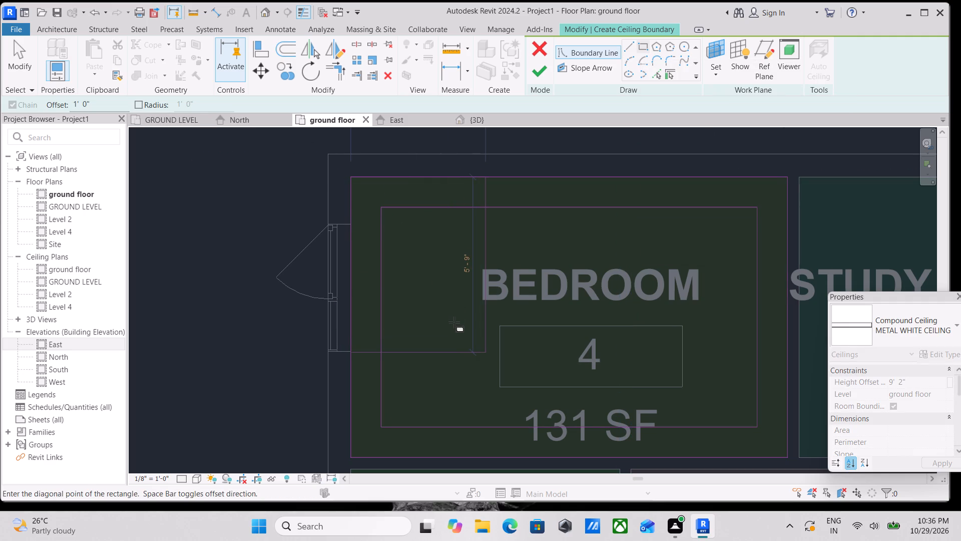
pyautogui.press('space')
pyautogui.moveTo(460, 363); pyautogui.dragTo(469, 251, button='middle')
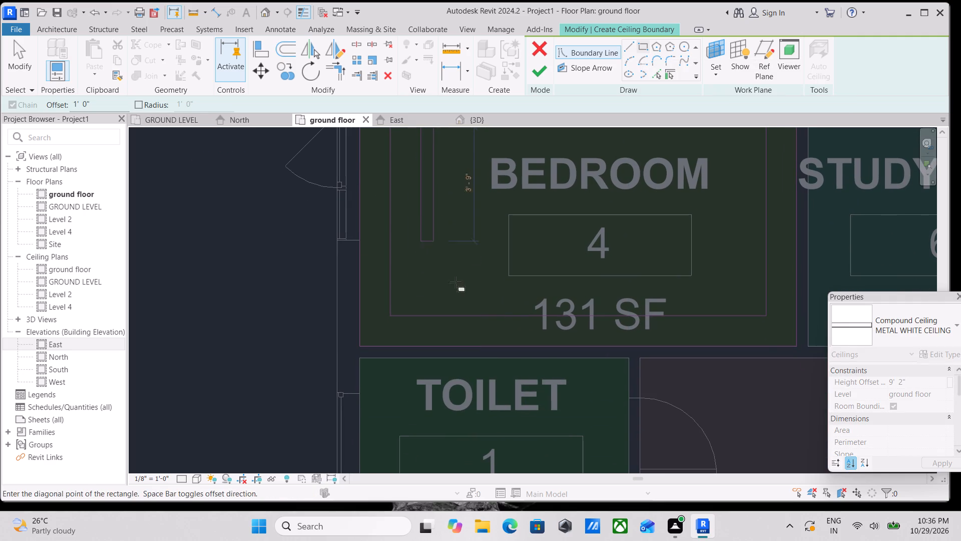
pyautogui.click(483, 317)
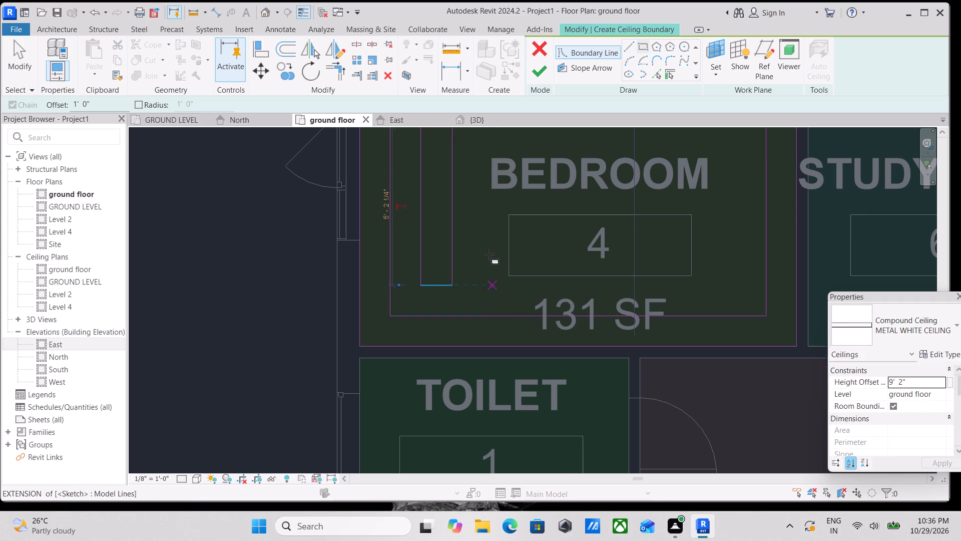
pyautogui.moveTo(489, 255); pyautogui.dragTo(496, 351, button='middle')
pyautogui.scroll(-1, 495, 282)
pyautogui.press('Escape')
pyautogui.press('Escape')
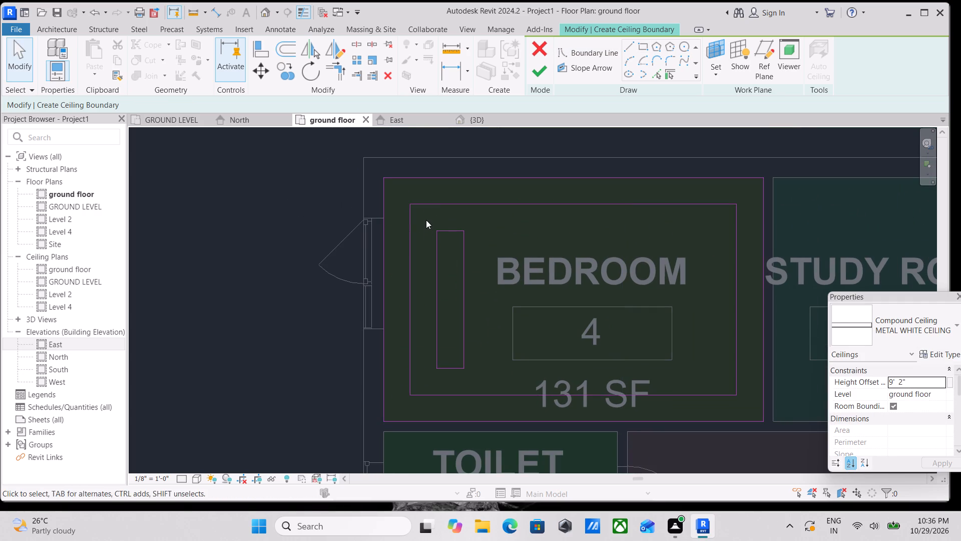
# Copy the narrow rectangle five times toward the study room at about 2' spacing and finish the ceiling sketch.
pyautogui.moveTo(426, 220); pyautogui.dragTo(497, 382)
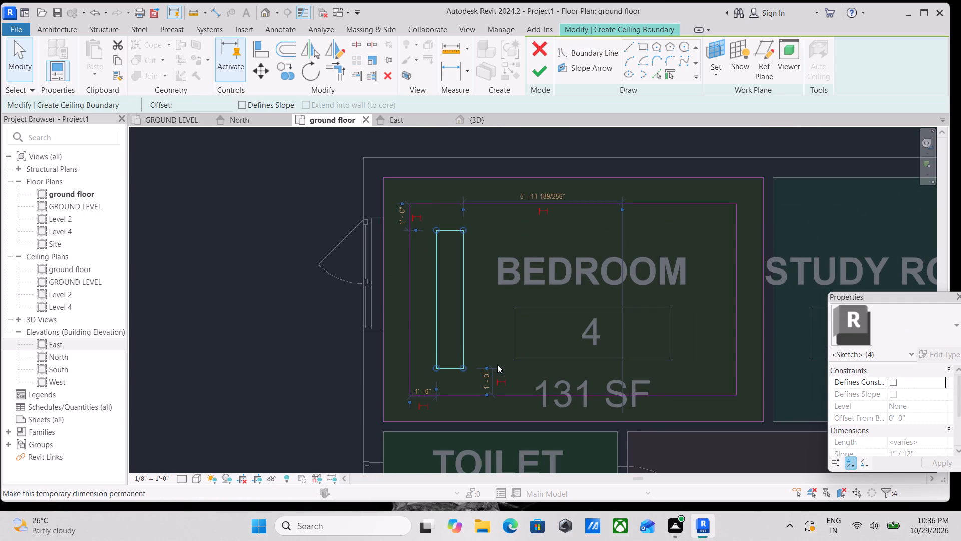
pyautogui.scroll(2, 496, 356)
pyautogui.middleClick(491, 340)
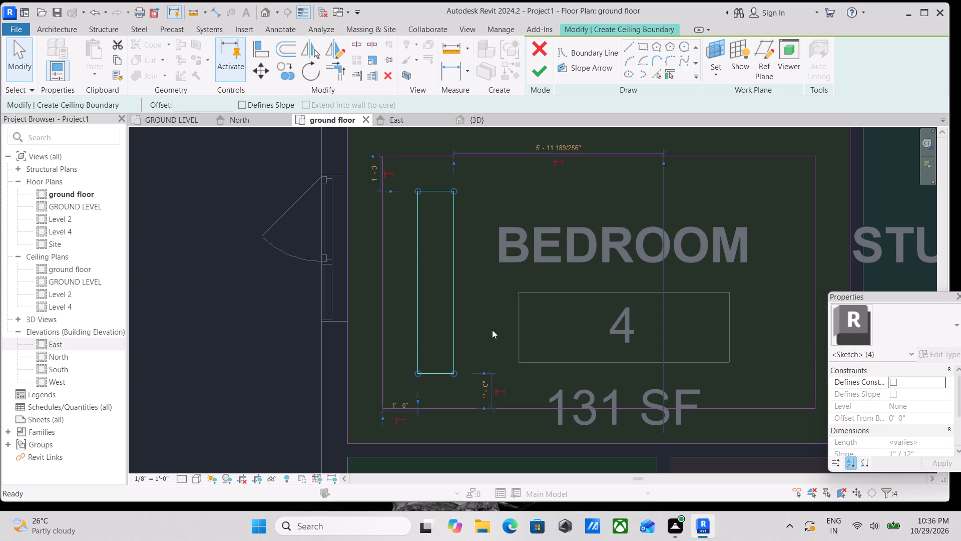
pyautogui.write('CO')
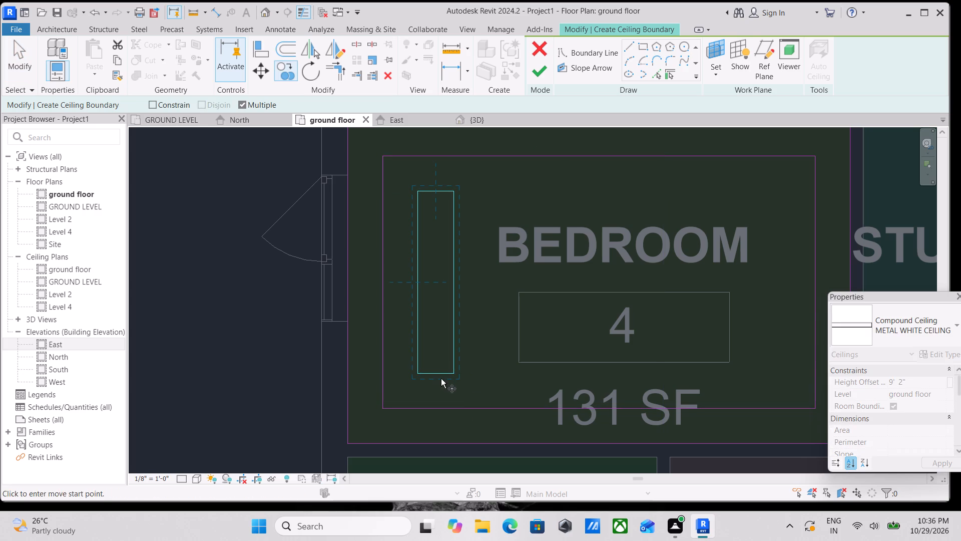
pyautogui.click(432, 374)
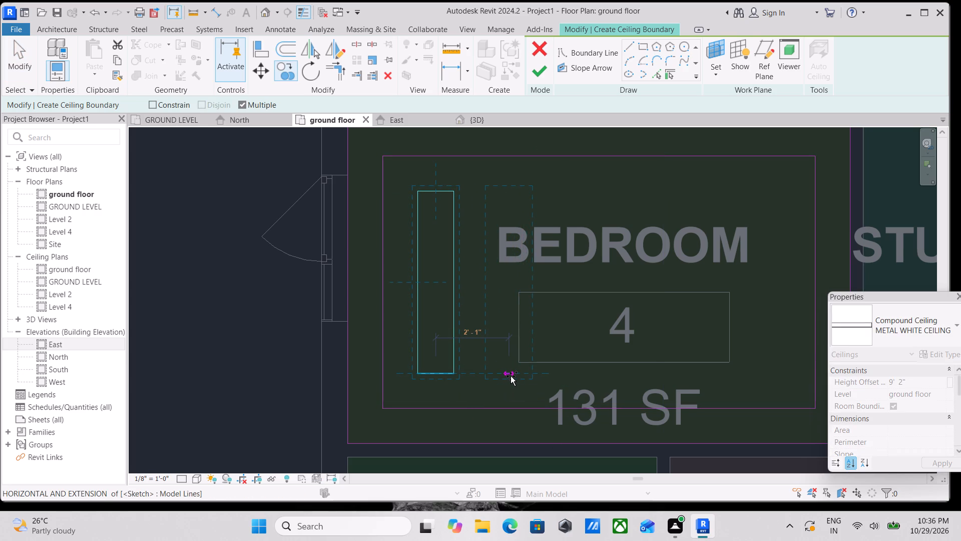
pyautogui.click(505, 377)
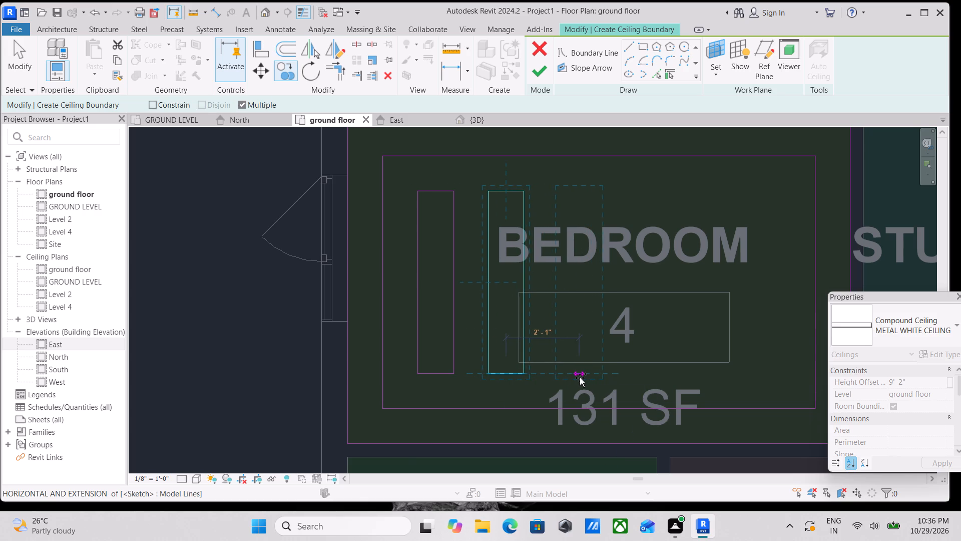
pyautogui.click(577, 379)
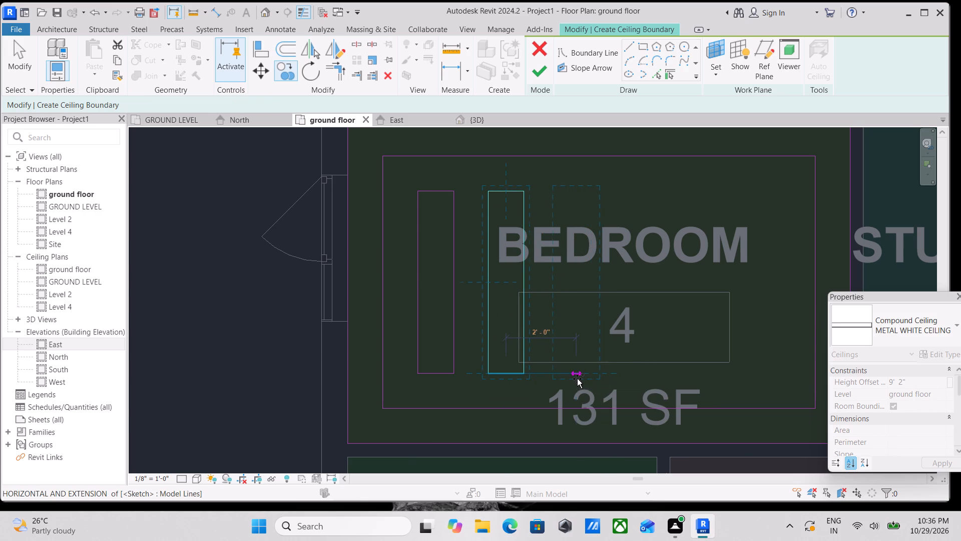
pyautogui.moveTo(594, 380); pyautogui.dragTo(496, 377, button='middle')
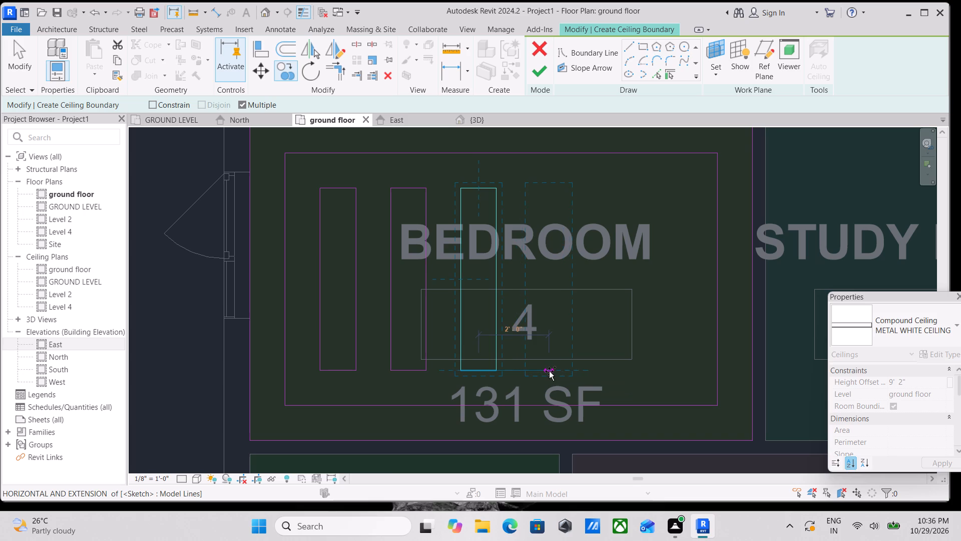
pyautogui.click(549, 371)
pyautogui.moveTo(549, 371); pyautogui.dragTo(513, 369, button='middle')
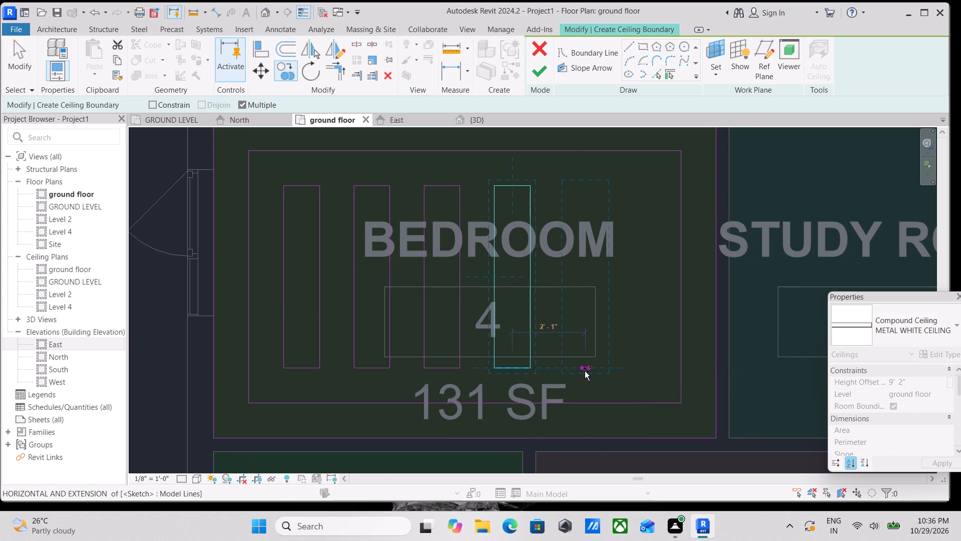
pyautogui.click(583, 371)
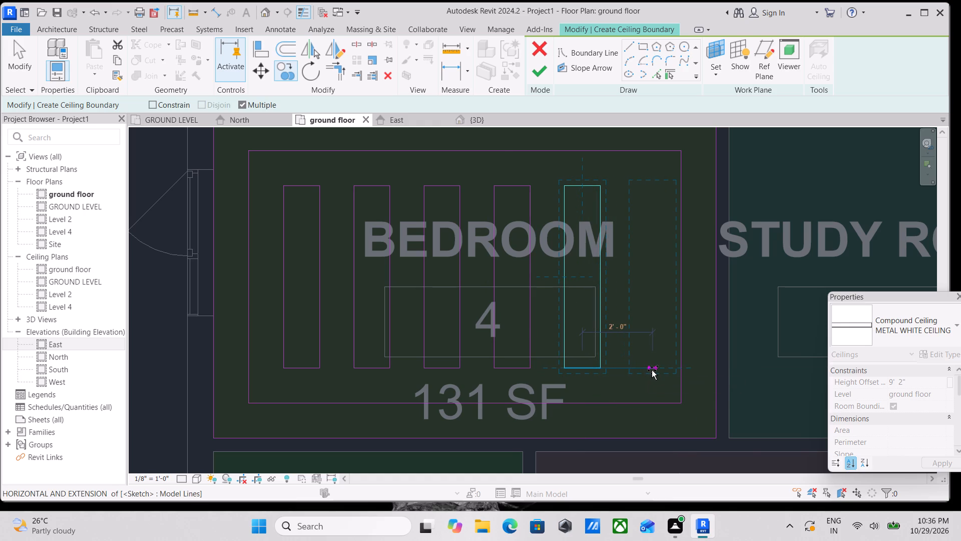
pyautogui.click(652, 370)
pyautogui.press('Escape')
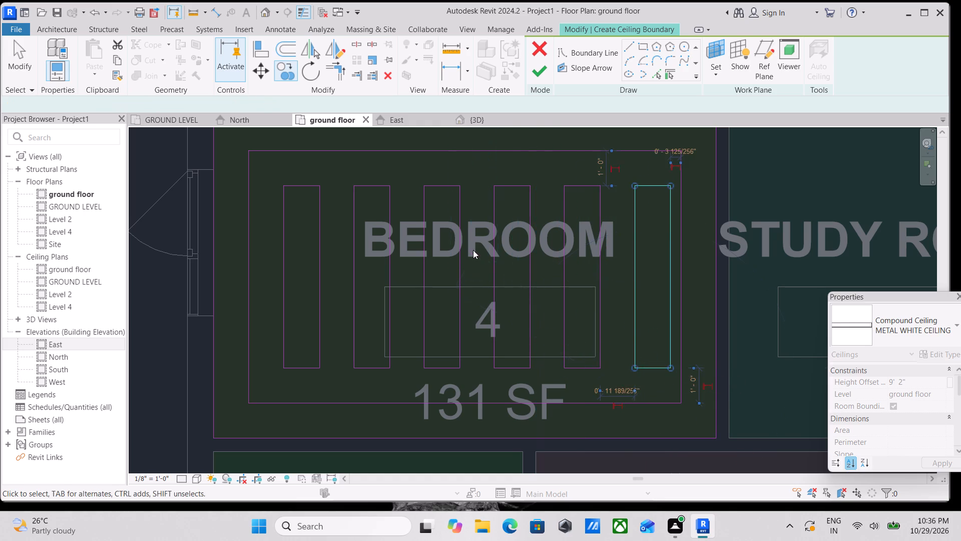
pyautogui.press('Escape')
pyautogui.scroll(-2, 511, 187)
pyautogui.click(536, 65)
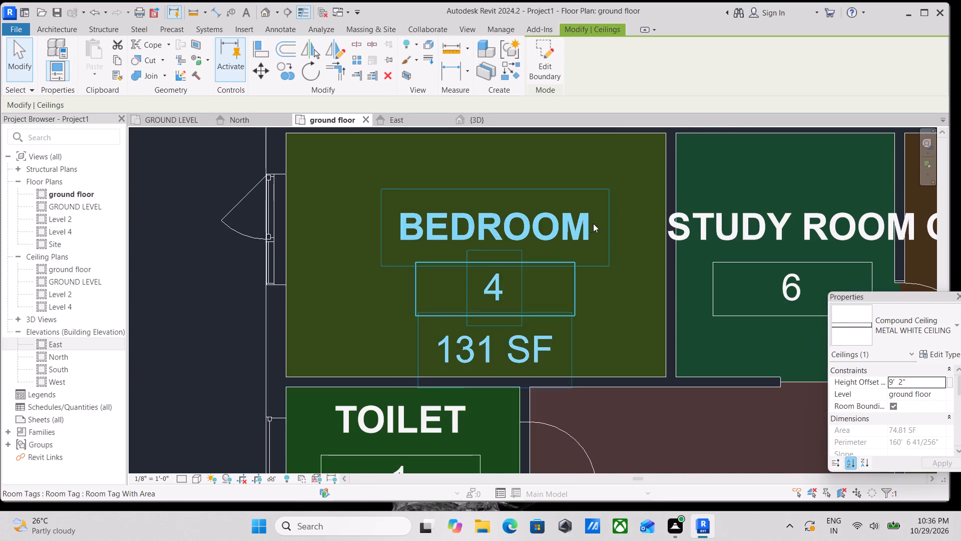
# Open the ground floor ceiling plan and examine the bedroom's slatted ceiling.
pyautogui.scroll(-9, 589, 224)
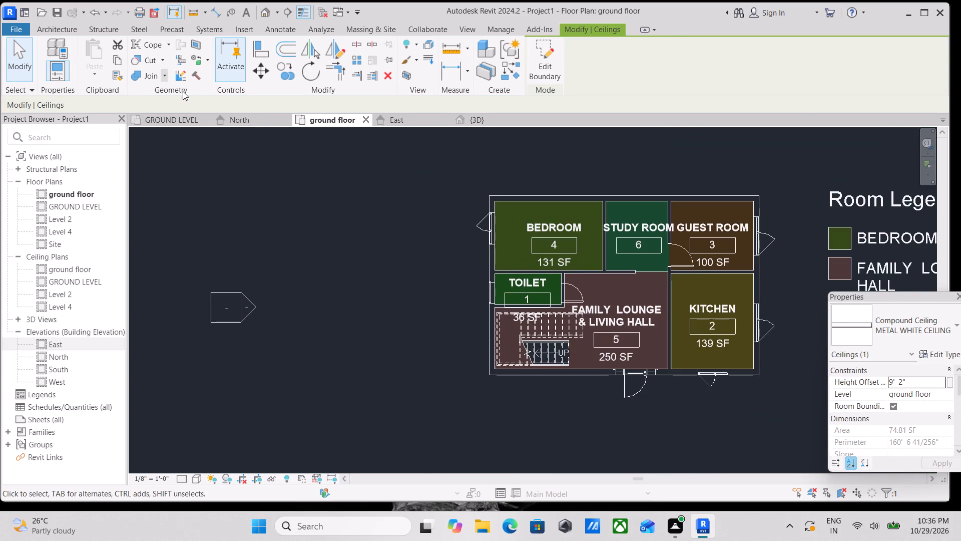
pyautogui.doubleClick(68, 270)
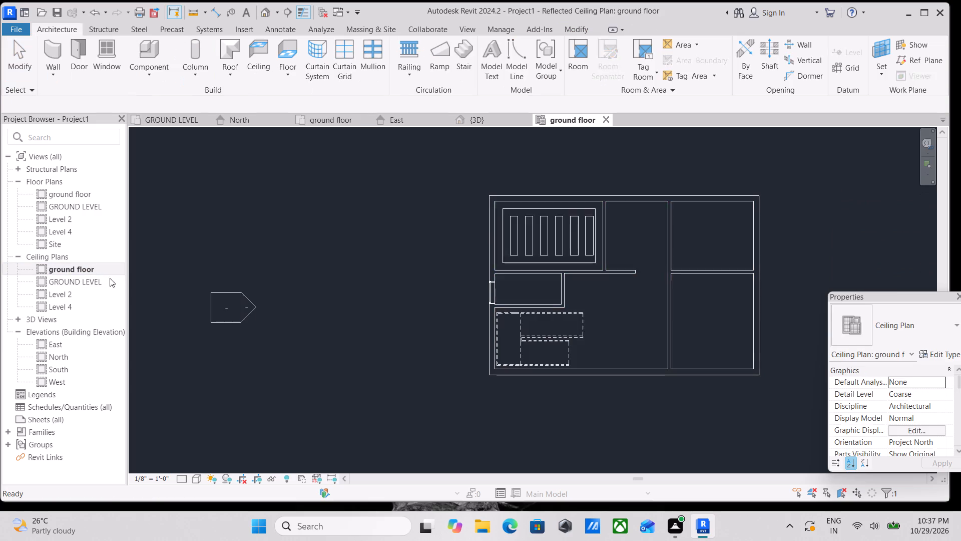
pyautogui.scroll(2, 455, 315)
pyautogui.scroll(1, 518, 228)
pyautogui.moveTo(518, 227); pyautogui.dragTo(431, 318, button='middle')
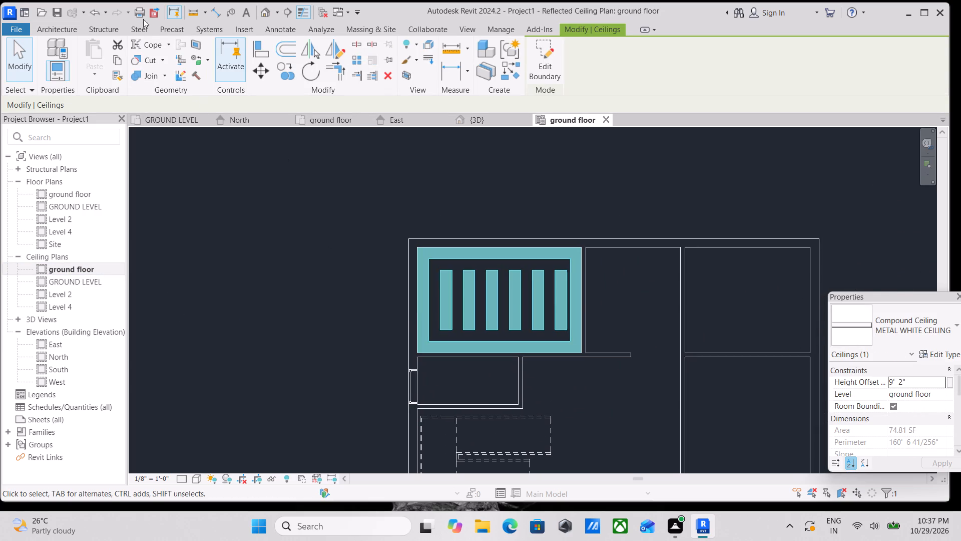
# Place a perspective camera in the bedroom corner beside the study room wall, aimed diagonally at the second ceiling slat from the window end.
pyautogui.click(277, 11)
pyautogui.click(286, 46)
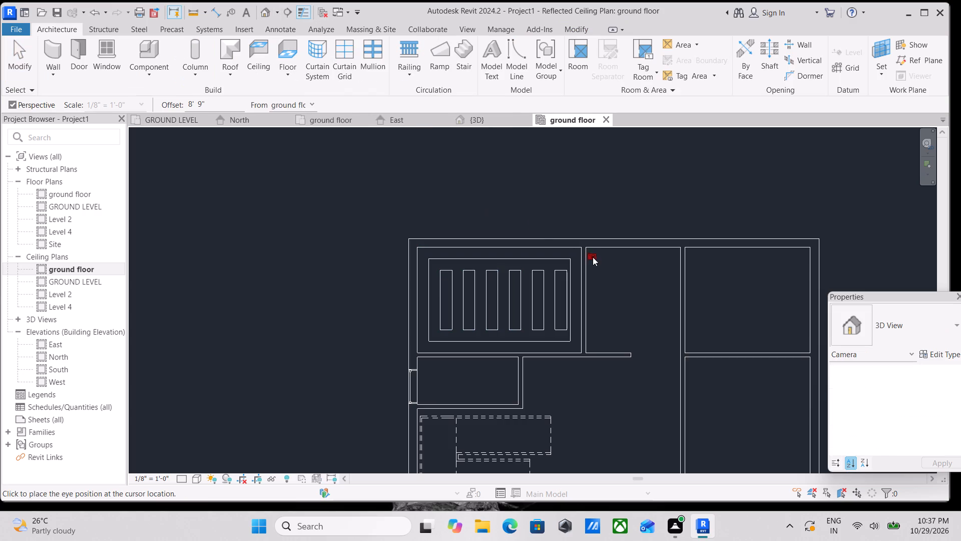
pyautogui.scroll(5, 593, 257)
pyautogui.click(572, 246)
pyautogui.click(365, 338)
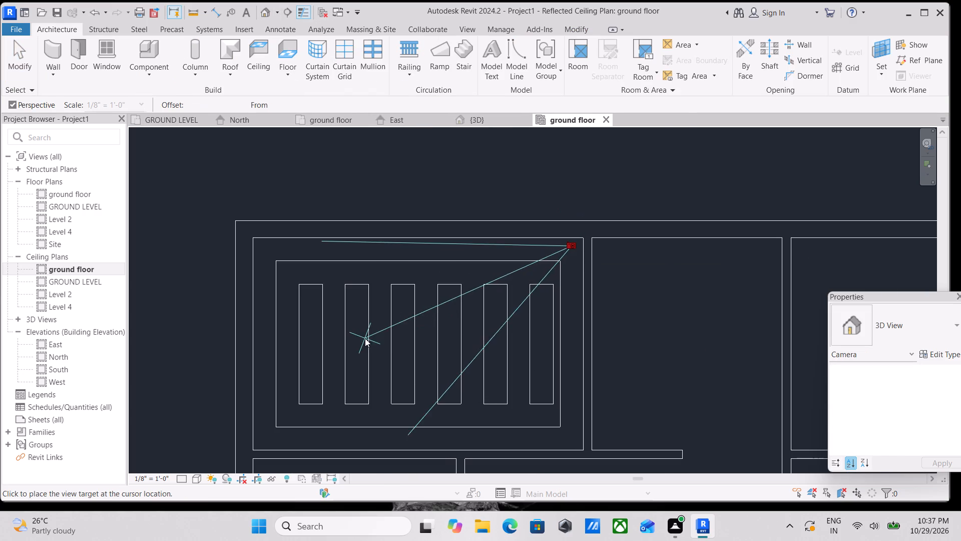
# Enlarge the camera view's crop region sideways, upward and downward to take in more of the ceiling, long wall and floor.
pyautogui.scroll(-2, 435, 300)
pyautogui.moveTo(435, 300); pyautogui.dragTo(517, 272, button='middle')
pyautogui.scroll(-2, 480, 276)
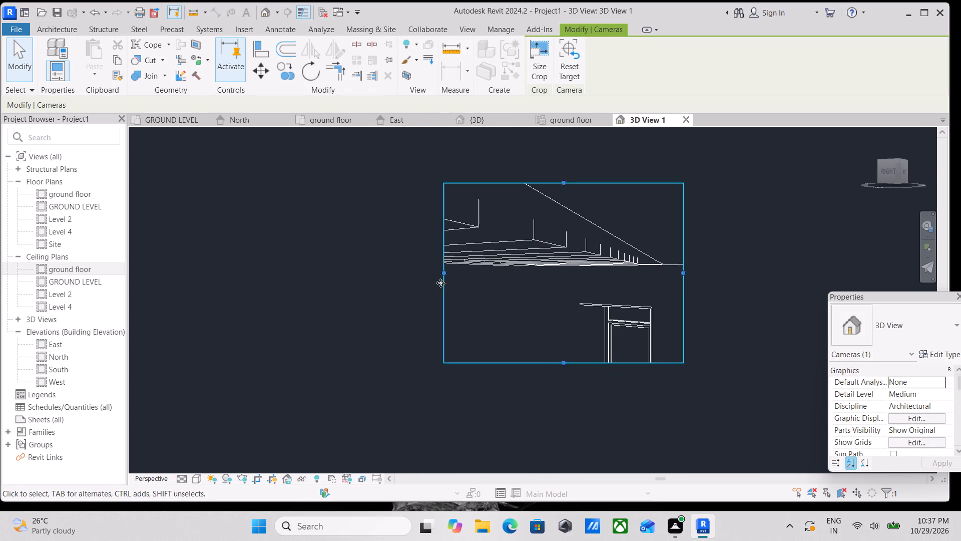
pyautogui.moveTo(449, 276); pyautogui.dragTo(299, 280)
pyautogui.scroll(-2, 533, 298)
pyautogui.moveTo(533, 298); pyautogui.dragTo(592, 218, button='middle')
pyautogui.moveTo(557, 264); pyautogui.dragTo(568, 345)
pyautogui.scroll(-2, 564, 283)
pyautogui.moveTo(564, 283); pyautogui.dragTo(565, 275, button='middle')
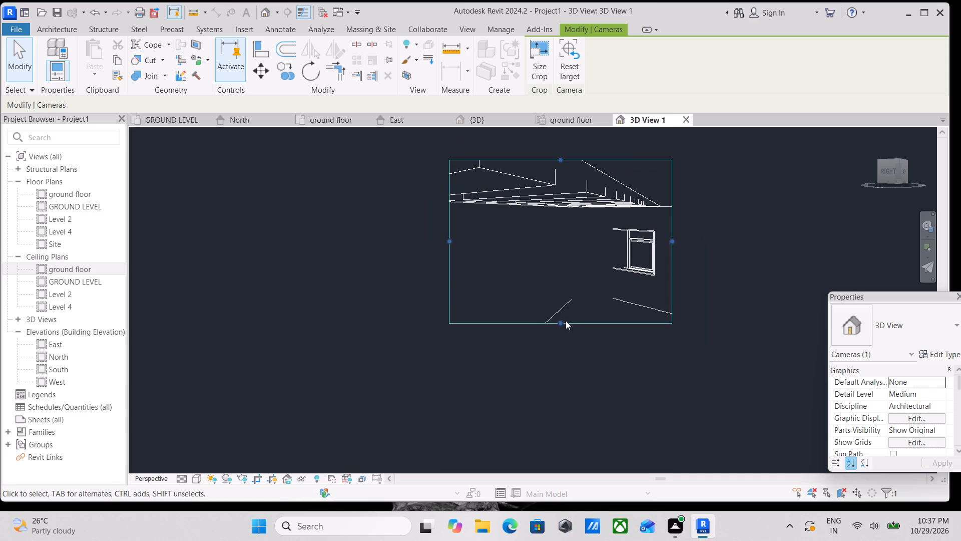
pyautogui.moveTo(550, 323); pyautogui.dragTo(554, 383)
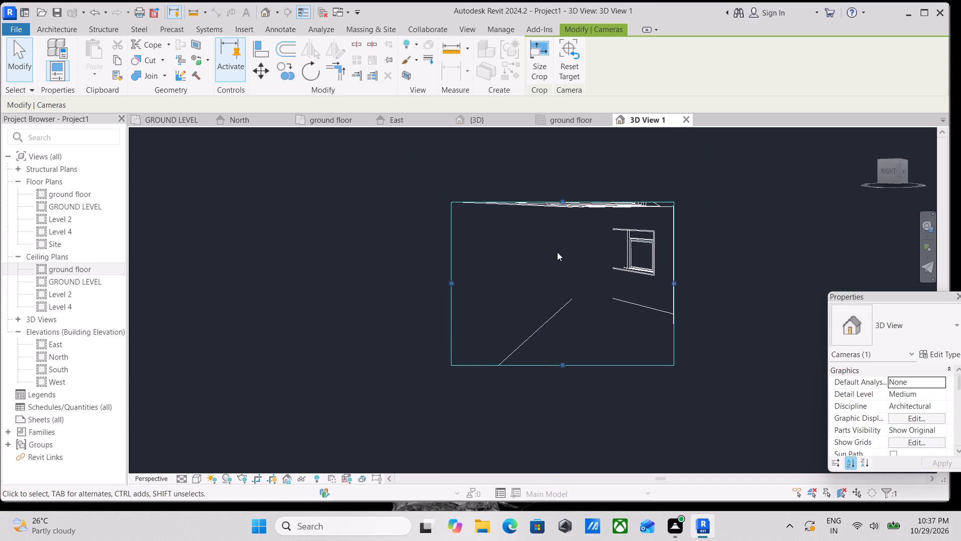
pyautogui.moveTo(556, 196); pyautogui.dragTo(559, 187)
pyautogui.moveTo(559, 186); pyautogui.dragTo(567, 162)
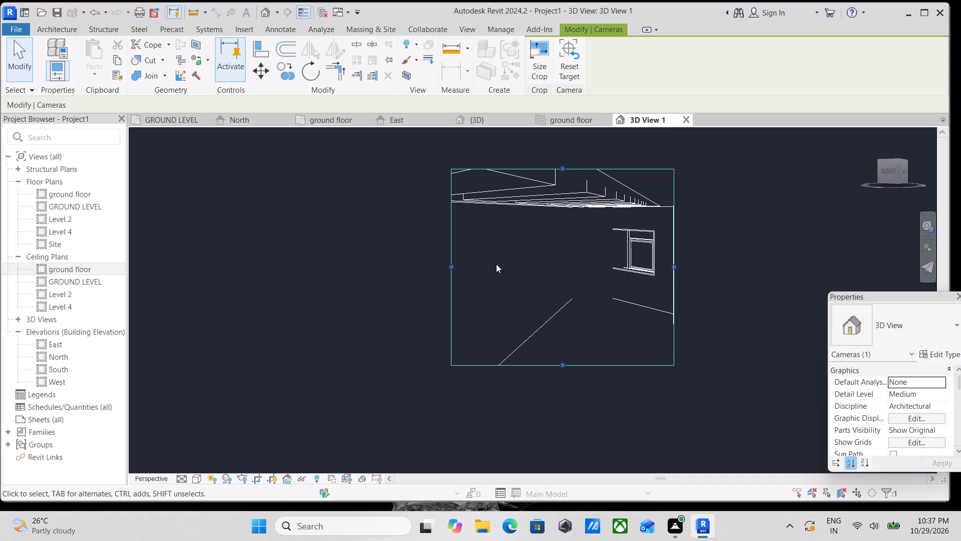
pyautogui.moveTo(451, 263); pyautogui.dragTo(399, 289)
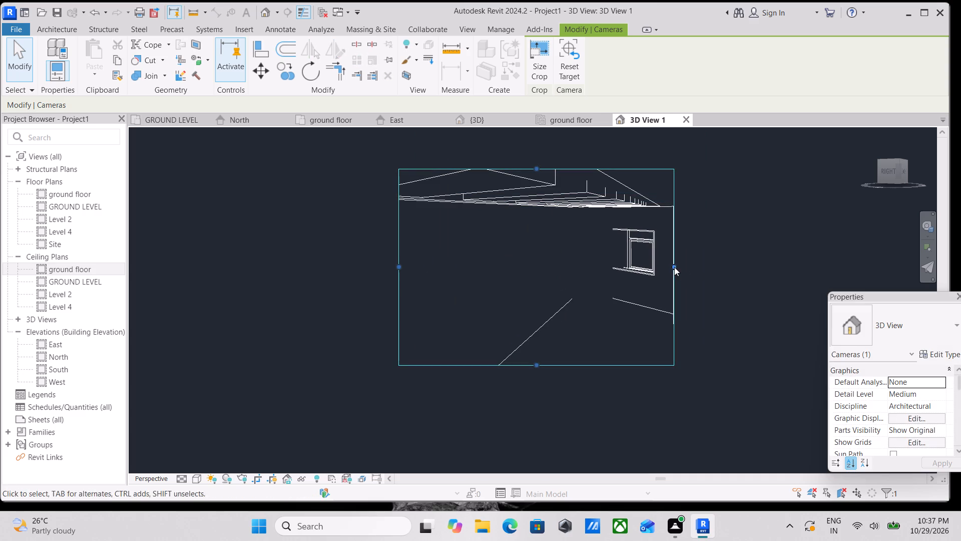
pyautogui.click(674, 267)
pyautogui.moveTo(530, 366); pyautogui.dragTo(536, 395)
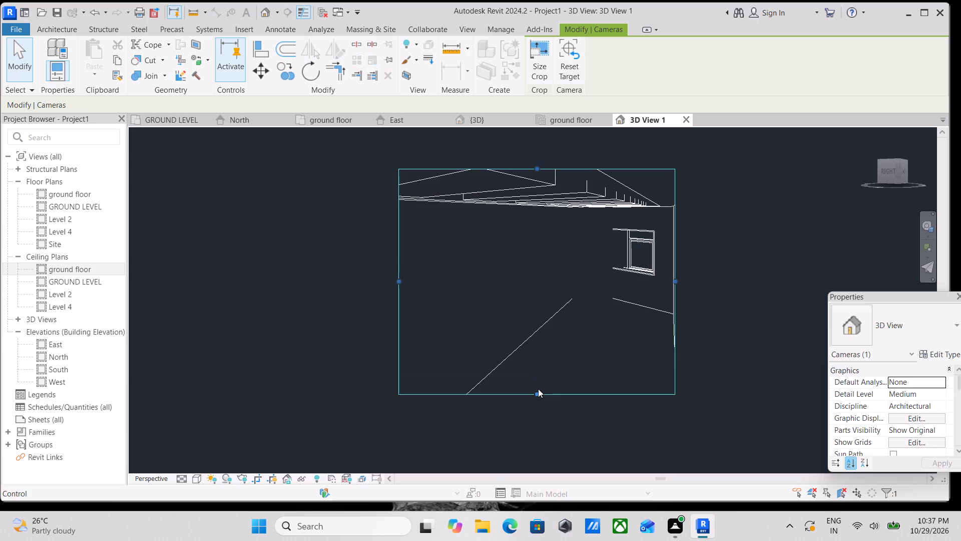
# Change the camera view's visual style to show surfaces with their material textures.
pyautogui.click(193, 480)
pyautogui.click(214, 462)
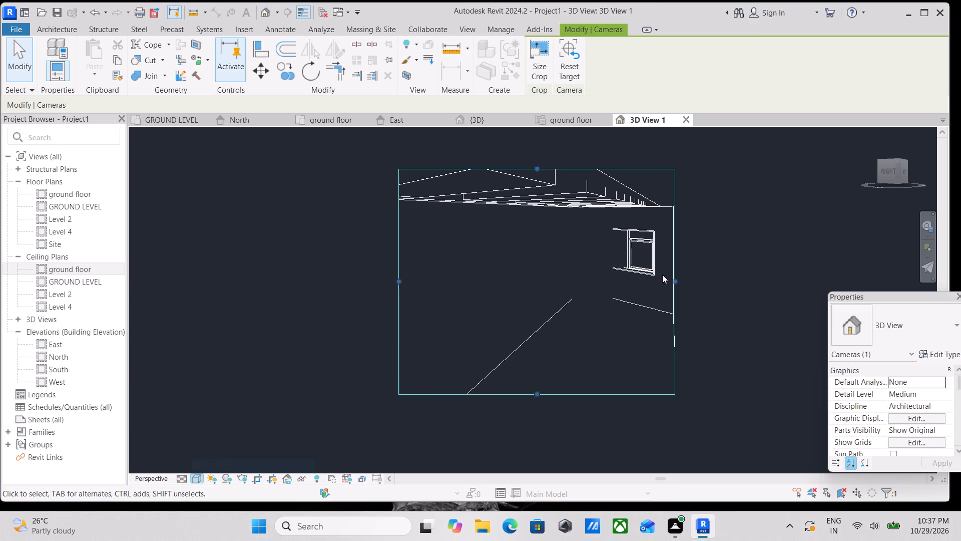
# Set the camera's eye elevation to 8'.
pyautogui.scroll(1, 662, 275)
pyautogui.scroll(-2, 636, 278)
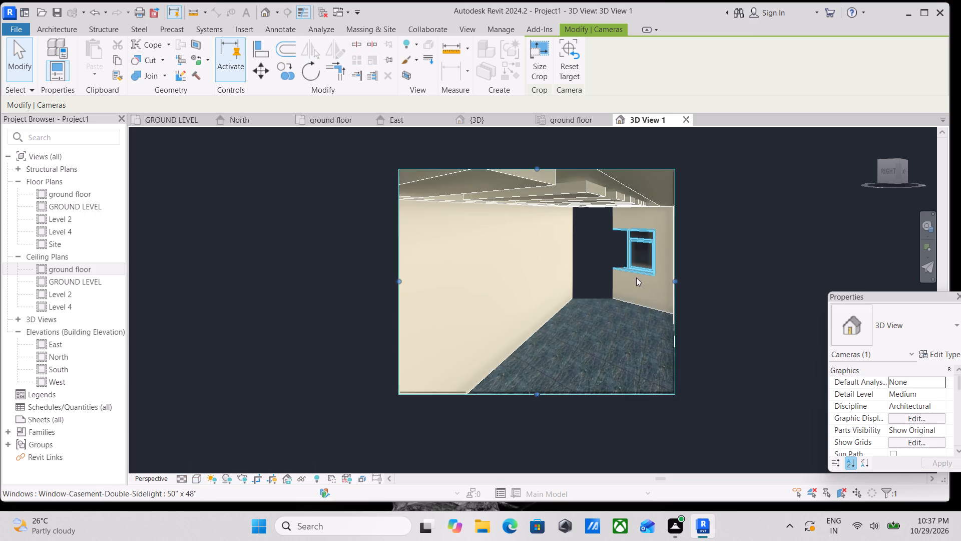
pyautogui.moveTo(638, 279); pyautogui.dragTo(659, 311, button='middle')
pyautogui.scroll(-1, 925, 456)
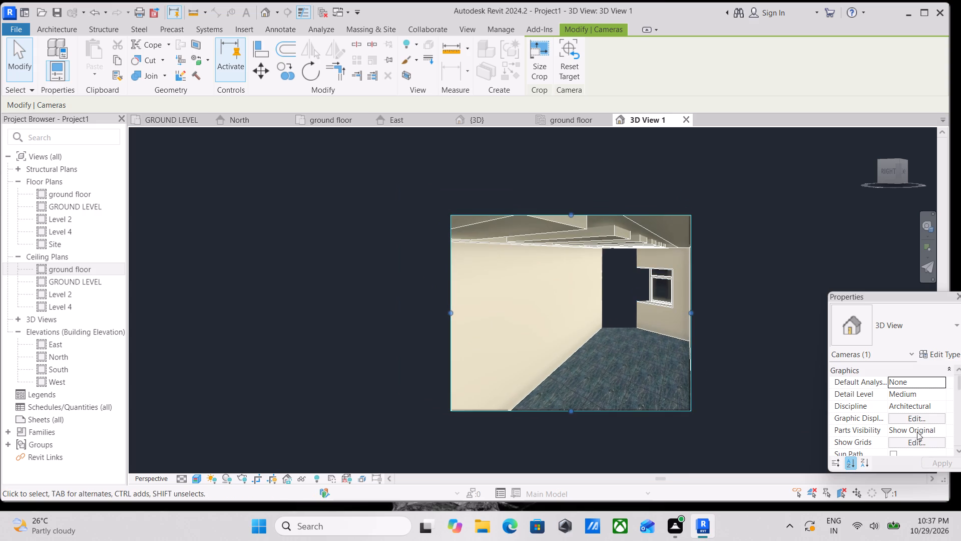
pyautogui.scroll(-5, 906, 418)
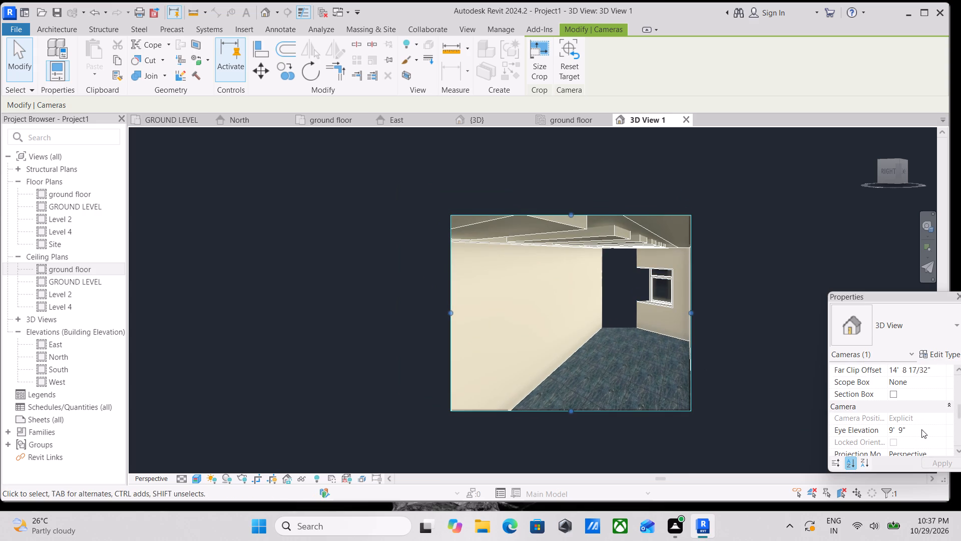
pyautogui.click(921, 429)
pyautogui.write("8'")
pyautogui.press('Return')
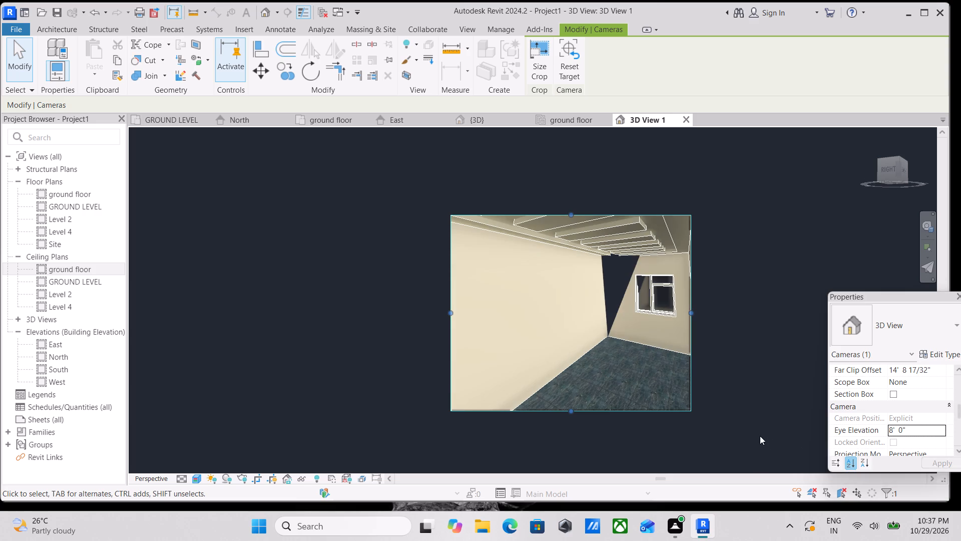
# Examine the bedroom's slatted ceiling, walls and window in the camera view.
pyautogui.scroll(4, 576, 311)
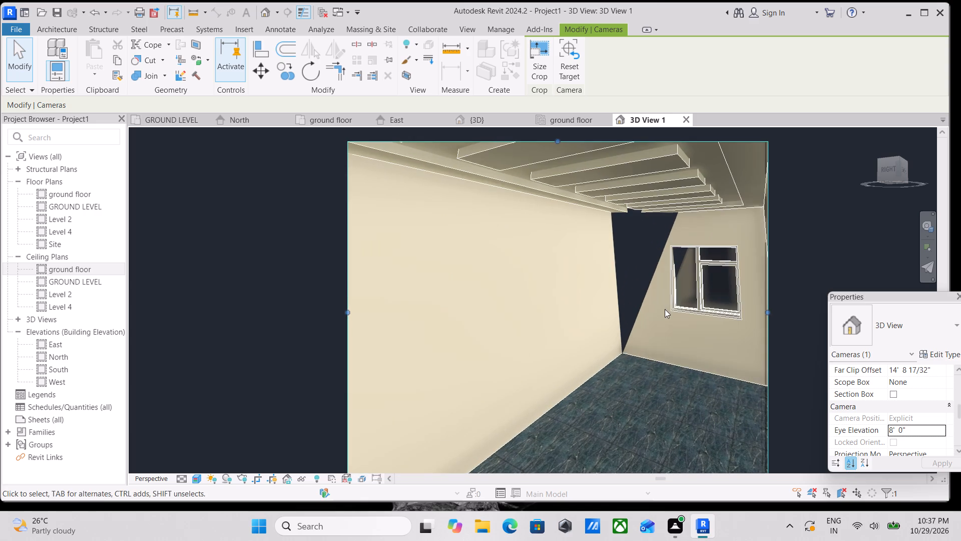
pyautogui.moveTo(665, 309); pyautogui.dragTo(632, 335, button='middle')
pyautogui.moveTo(626, 309); pyautogui.dragTo(632, 353, button='middle')
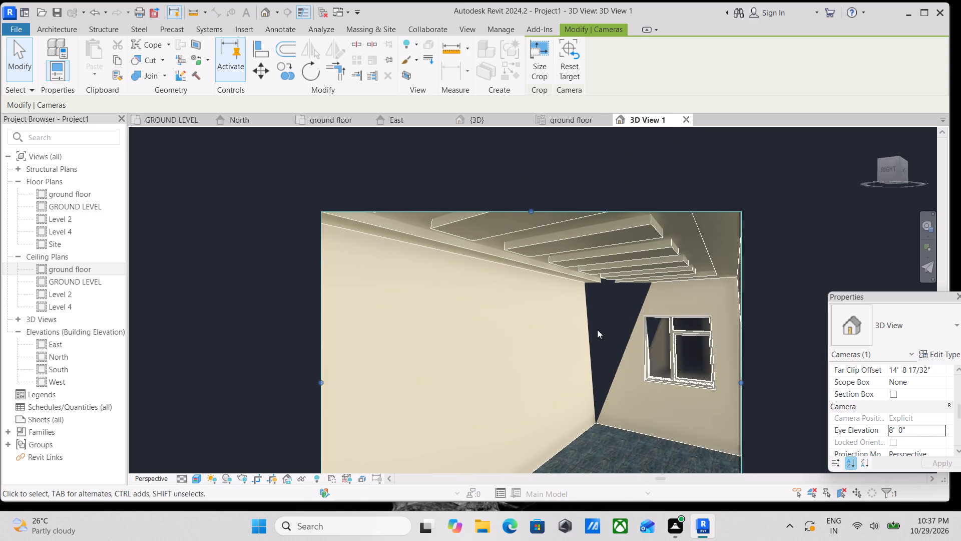
pyautogui.scroll(4, 597, 330)
pyautogui.scroll(-3, 597, 330)
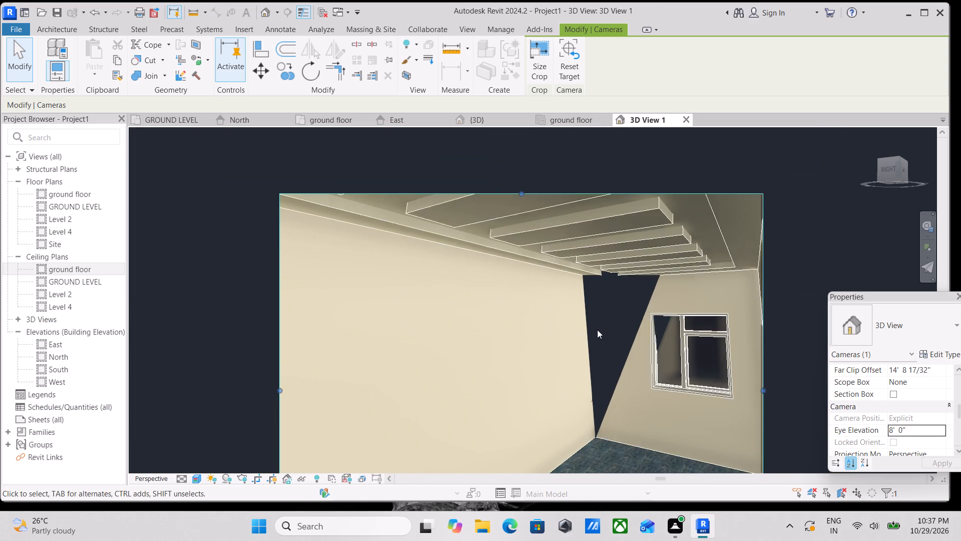
pyautogui.scroll(-2, 597, 330)
pyautogui.moveTo(597, 330); pyautogui.dragTo(596, 386, button='middle')
pyautogui.scroll(2, 477, 299)
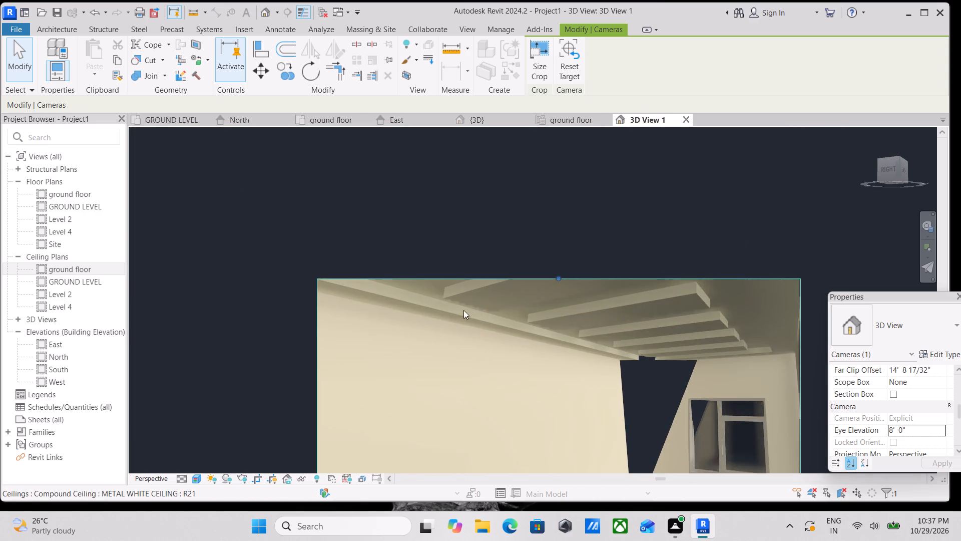
pyautogui.scroll(3, 446, 322)
pyautogui.scroll(-6, 446, 322)
pyautogui.moveTo(555, 347); pyautogui.dragTo(555, 305, button='middle')
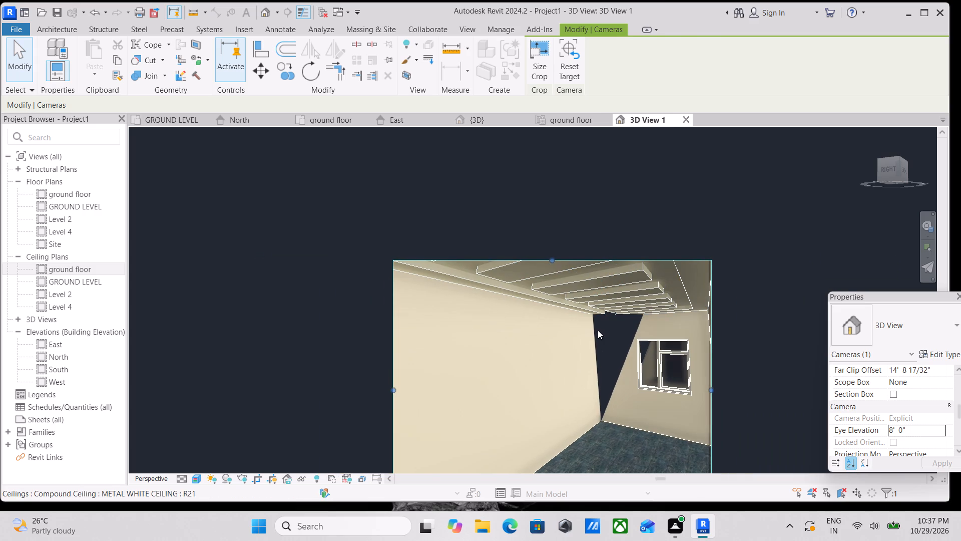
pyautogui.scroll(6, 624, 356)
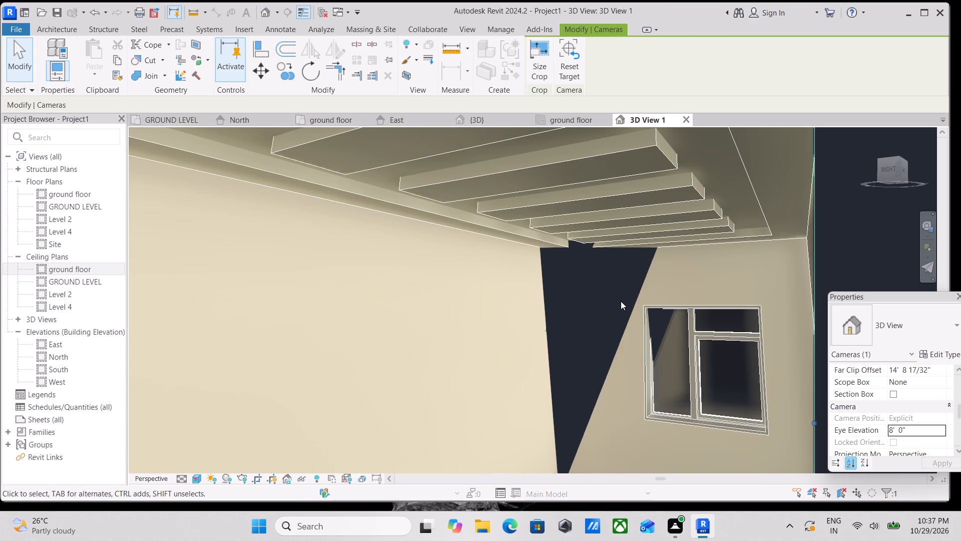
pyautogui.click(621, 301)
pyautogui.click(679, 296)
pyautogui.scroll(-4, 679, 296)
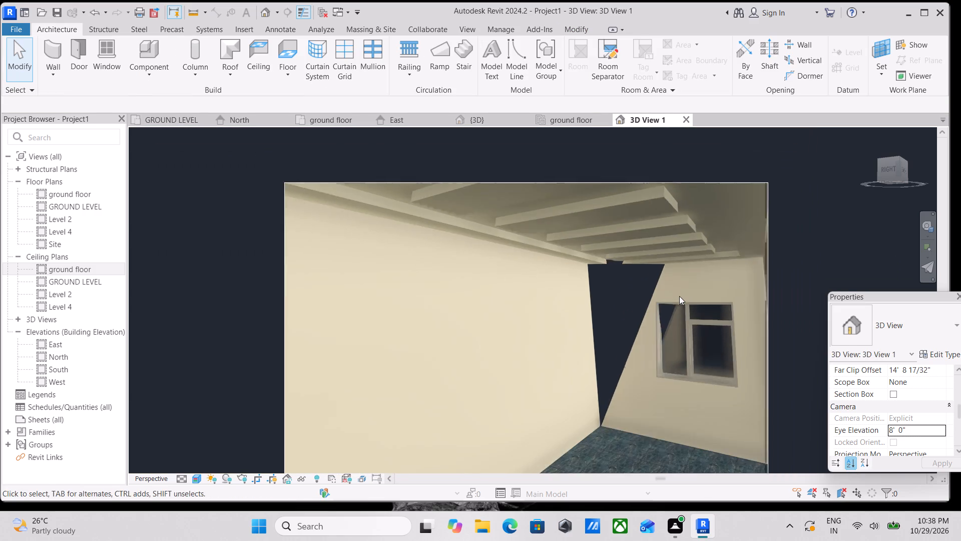
pyautogui.scroll(-2, 690, 294)
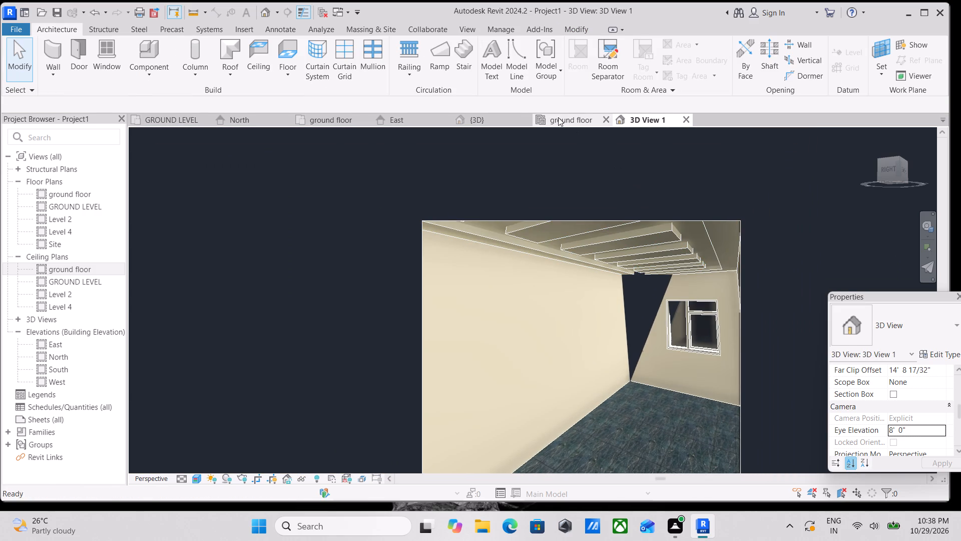
# Return to the ground floor ceiling plan and examine the rooms beyond the slatted bedroom ceiling.
pyautogui.click(558, 117)
pyautogui.scroll(-3, 560, 315)
pyautogui.moveTo(560, 315); pyautogui.dragTo(534, 254, button='middle')
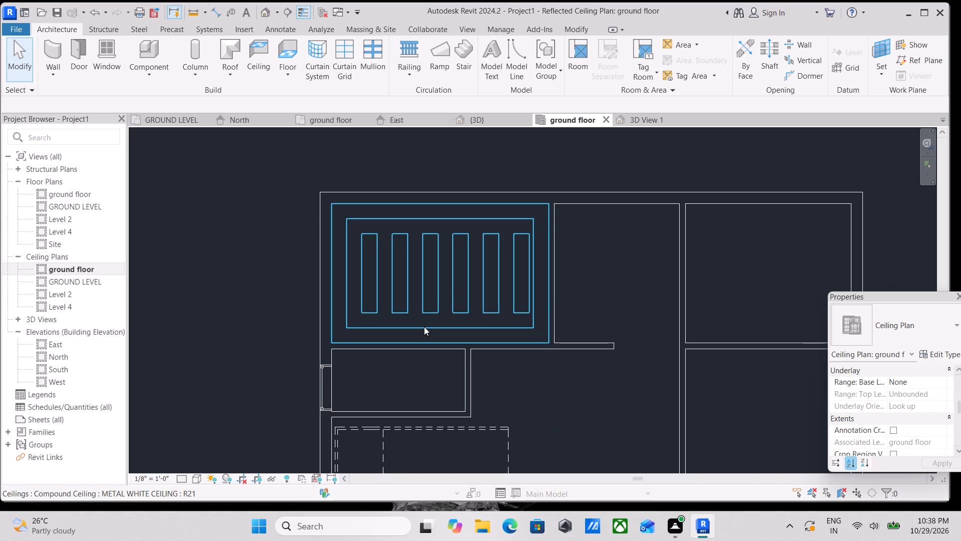
pyautogui.press('Escape')
pyautogui.scroll(-3, 525, 309)
pyautogui.moveTo(525, 309); pyautogui.dragTo(442, 271, button='middle')
pyautogui.moveTo(492, 300); pyautogui.dragTo(496, 331, button='middle')
pyautogui.moveTo(526, 313); pyautogui.dragTo(463, 355, button='middle')
pyautogui.moveTo(419, 387); pyautogui.dragTo(435, 364, button='middle')
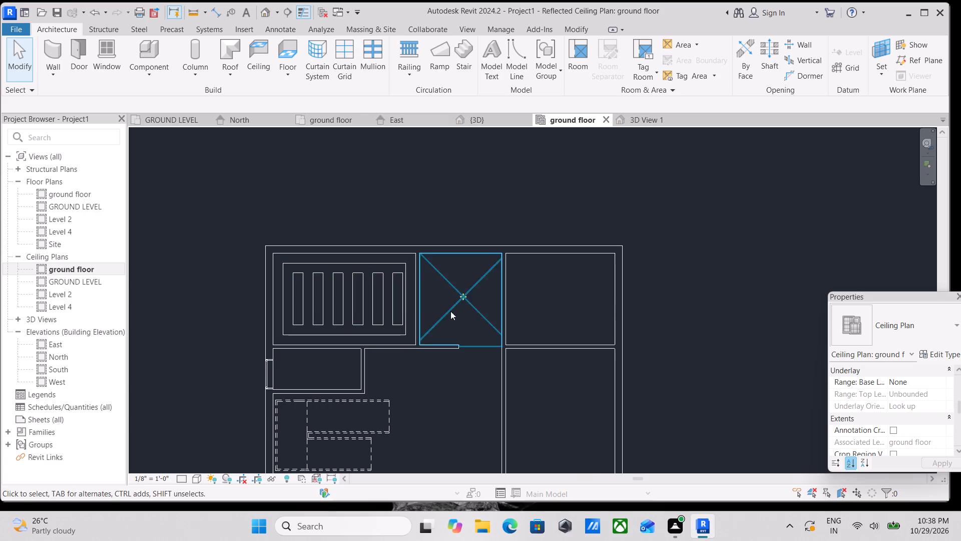
pyautogui.moveTo(580, 342); pyautogui.dragTo(540, 390, button='middle')
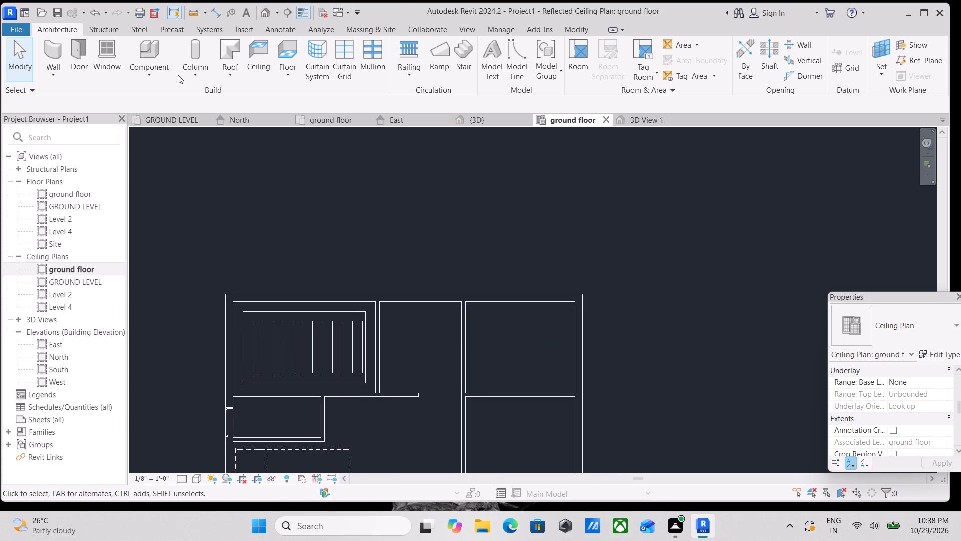
pyautogui.scroll(2, 566, 362)
pyautogui.moveTo(459, 326); pyautogui.dragTo(458, 263, button='middle')
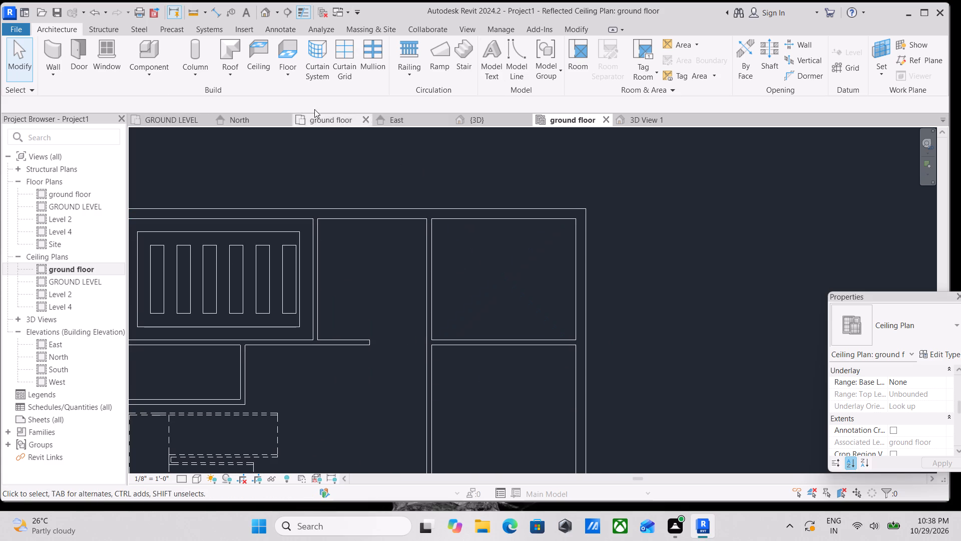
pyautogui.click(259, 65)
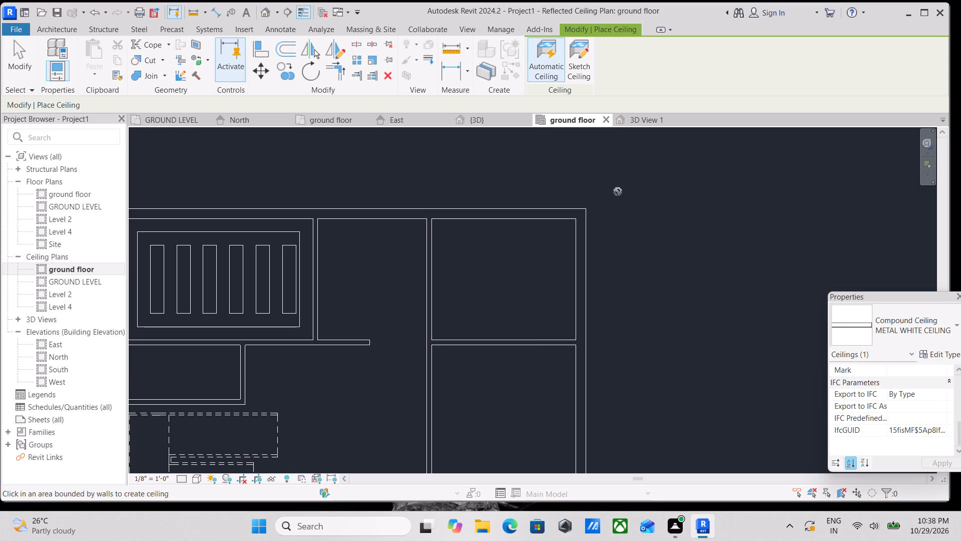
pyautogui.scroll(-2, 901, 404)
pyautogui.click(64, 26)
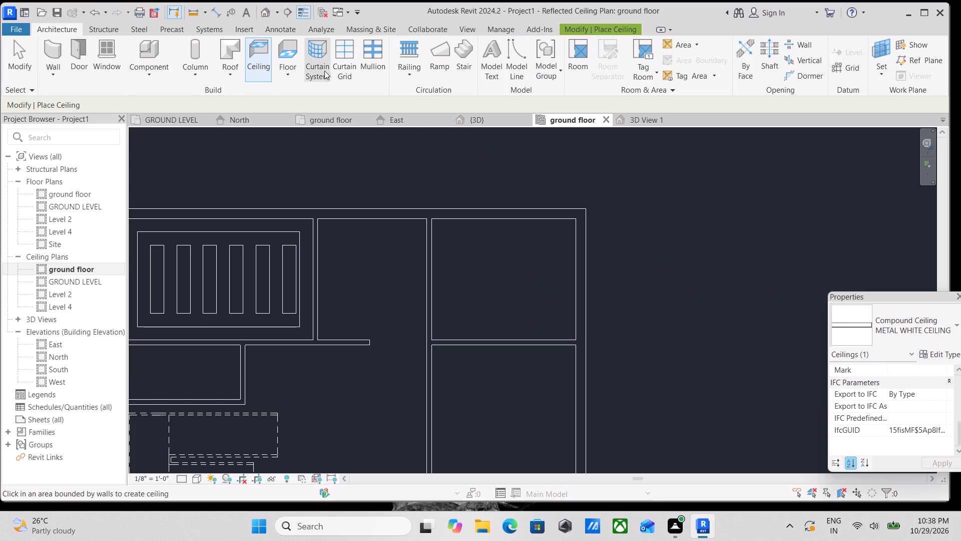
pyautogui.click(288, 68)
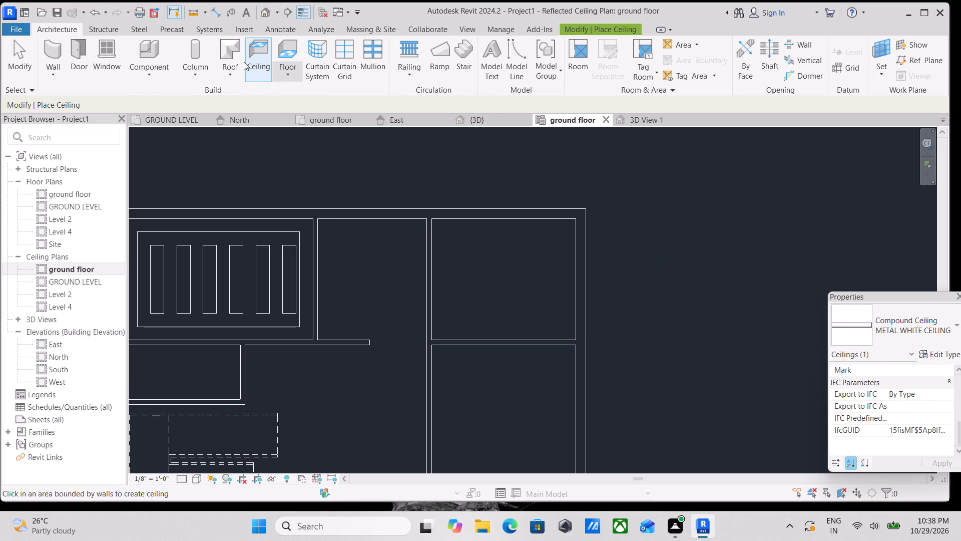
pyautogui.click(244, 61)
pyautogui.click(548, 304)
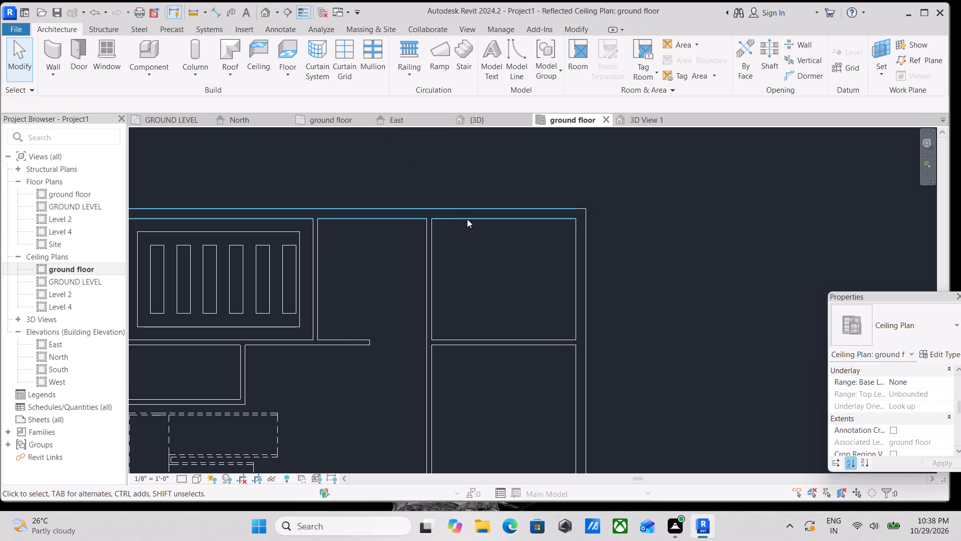
# Place an automatic METAL WHITE CEILING in GUEST ROOM 3 on the ground floor ceiling plan.
pyautogui.click(258, 41)
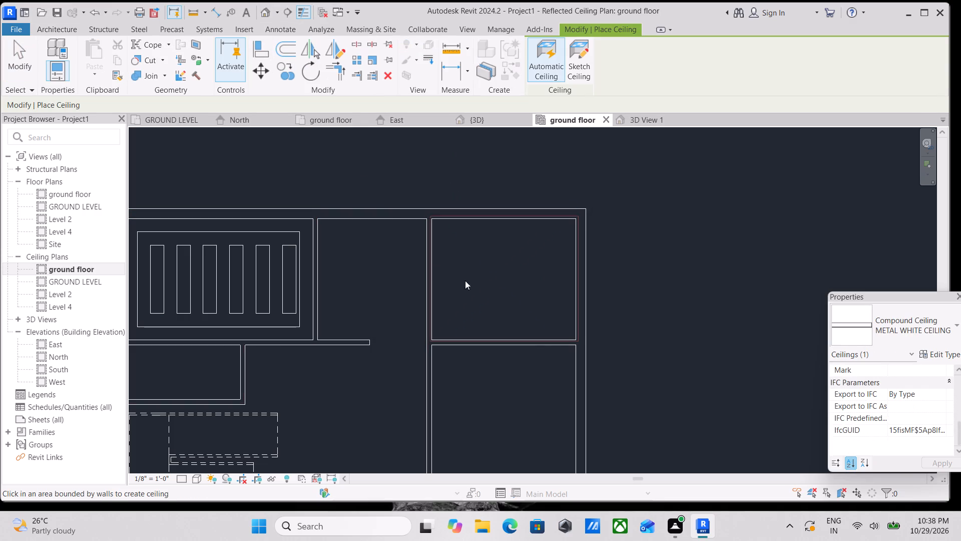
pyautogui.scroll(-5, 936, 419)
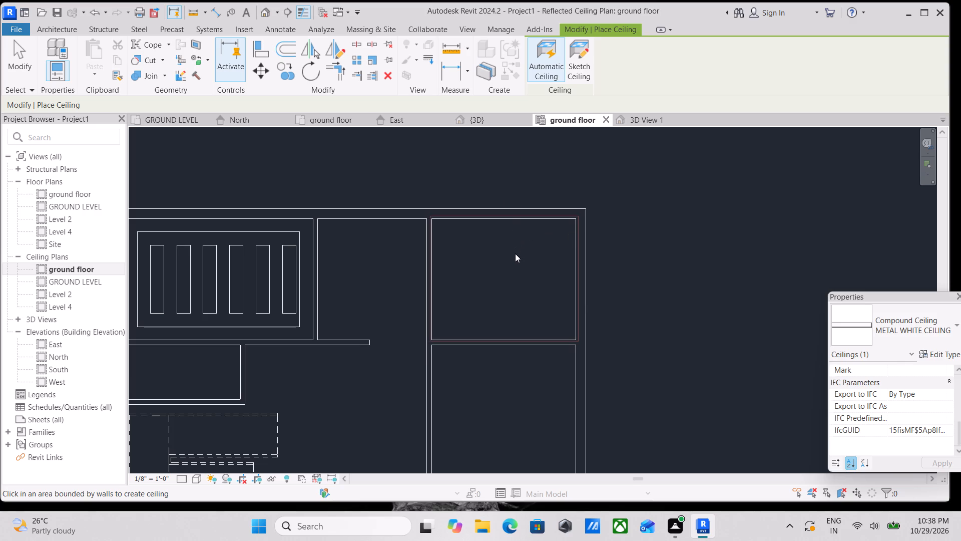
pyautogui.click(515, 253)
pyautogui.press('Escape')
pyautogui.click(441, 219)
pyautogui.press('Escape')
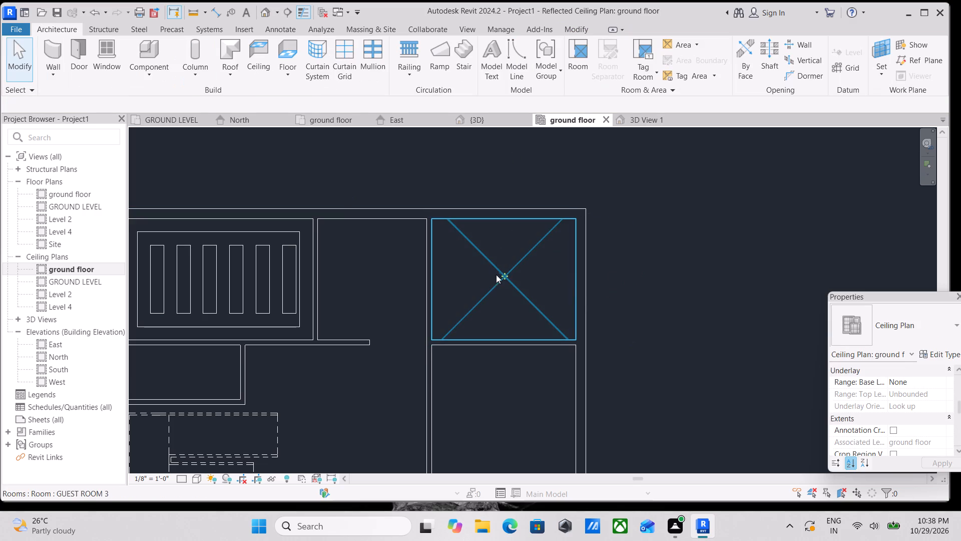
pyautogui.click(479, 265)
pyautogui.click(437, 264)
pyautogui.press('Escape')
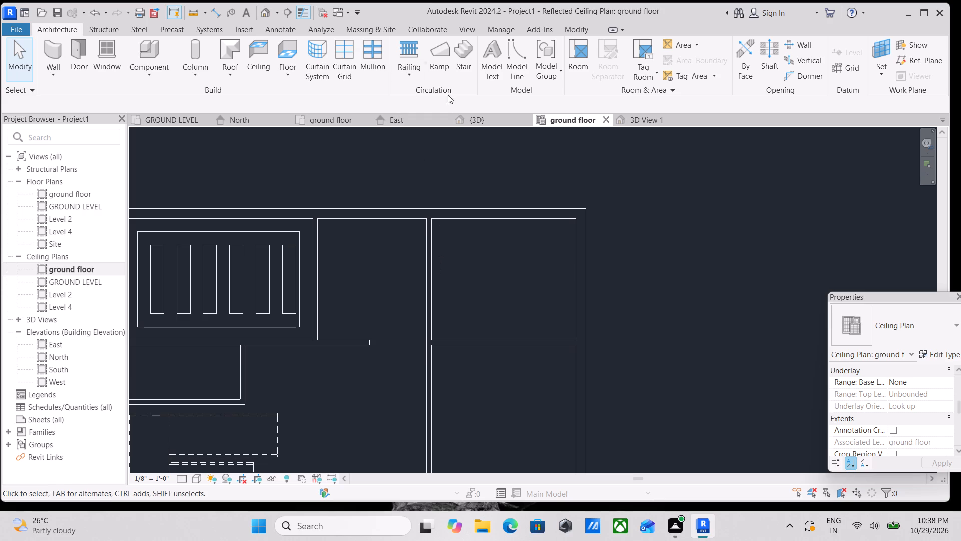
# In the 3D view, set the GUEST ROOM 3 ceiling's height offset from level to 9' 5".
pyautogui.click(479, 124)
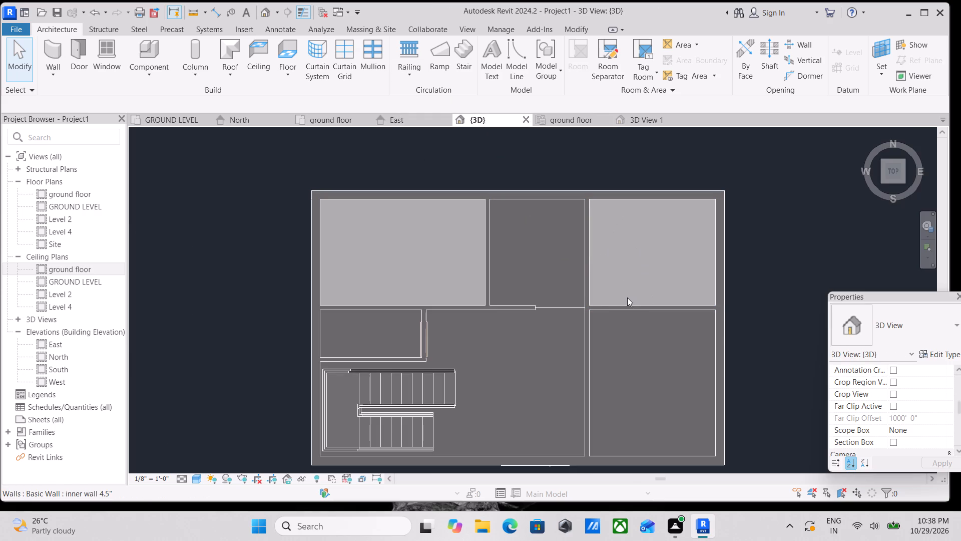
pyautogui.keyDown('shift'); pyautogui.moveTo(607, 312); pyautogui.dragTo(652, 242, button='middle'); pyautogui.keyUp('shift')
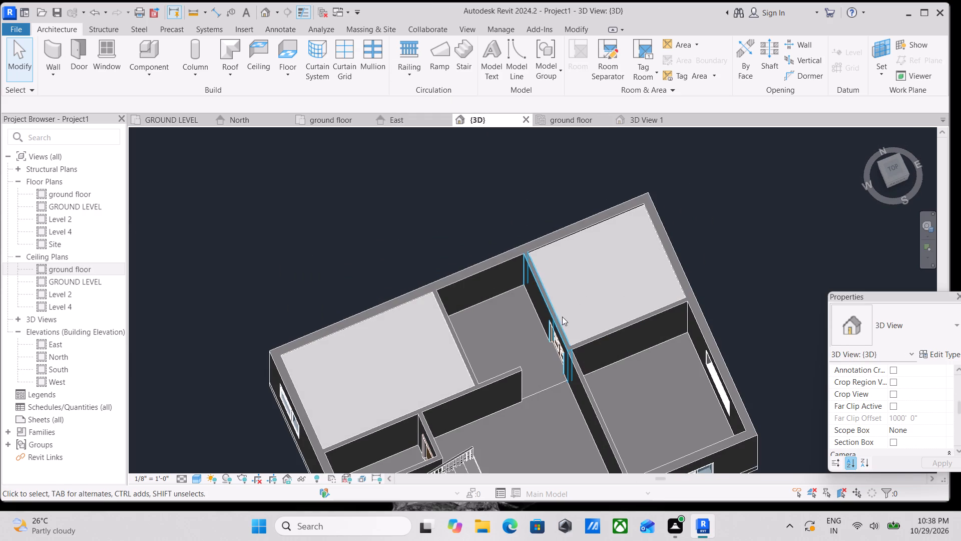
pyautogui.click(560, 321)
pyautogui.scroll(-2, 960, 371)
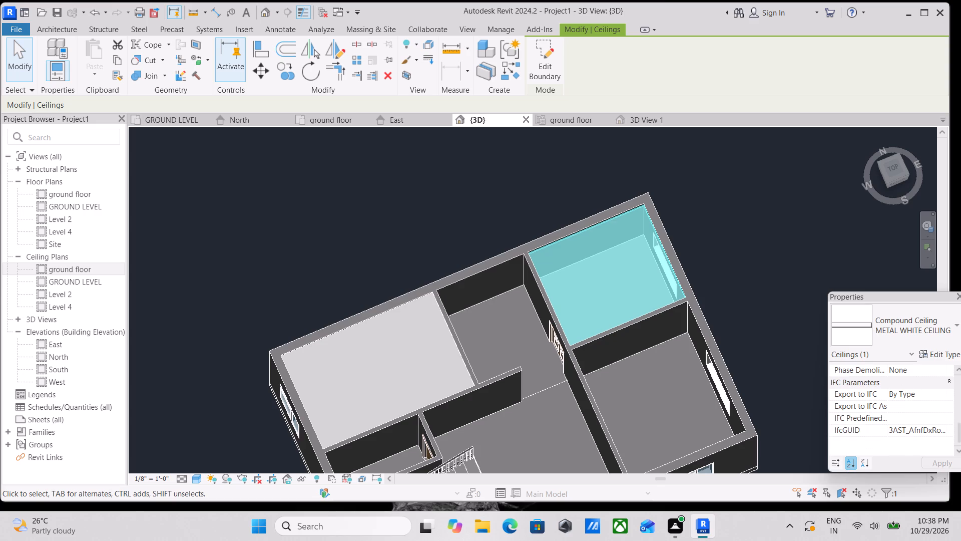
pyautogui.scroll(6, 880, 380)
pyautogui.click(920, 384)
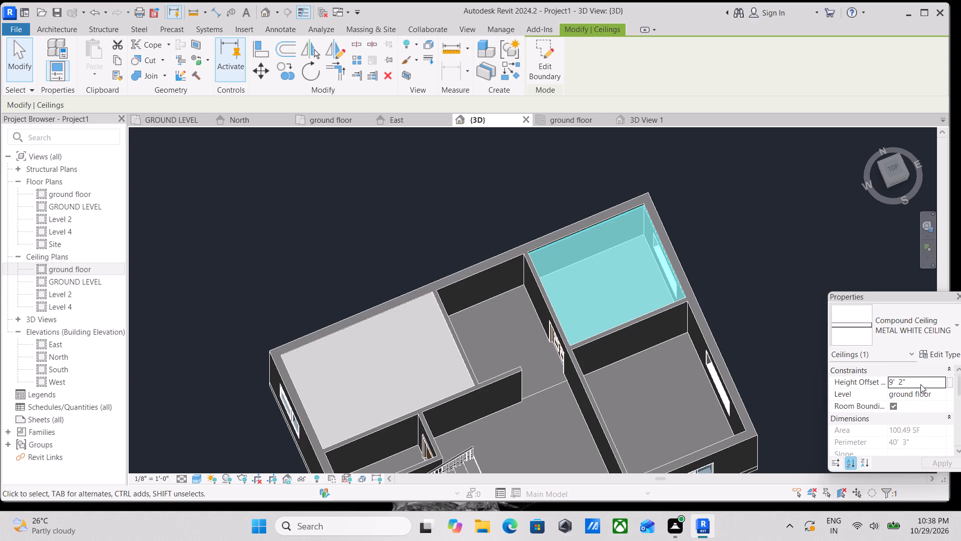
pyautogui.write("9'5")
pyautogui.hotkey('shift', '"')
pyautogui.press('Return')
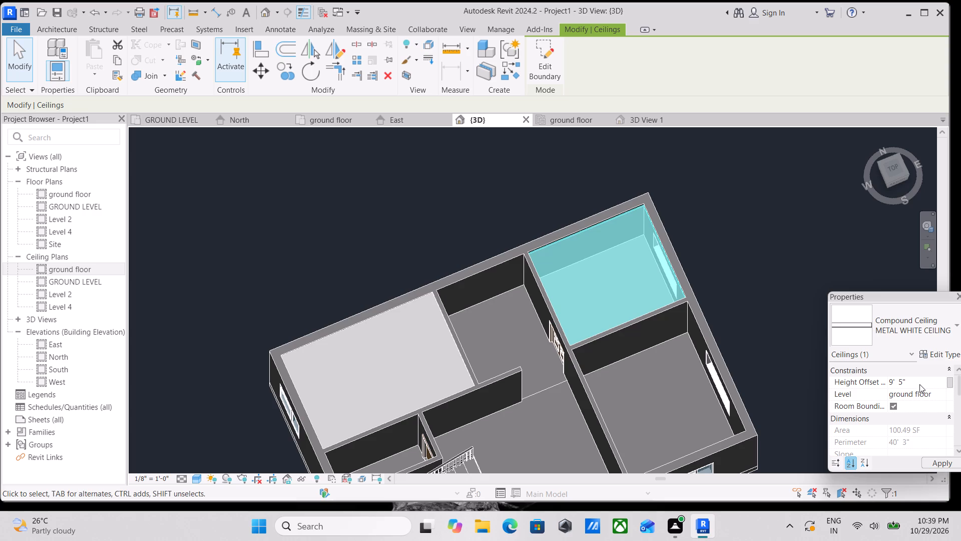
pyautogui.scroll(2, 626, 299)
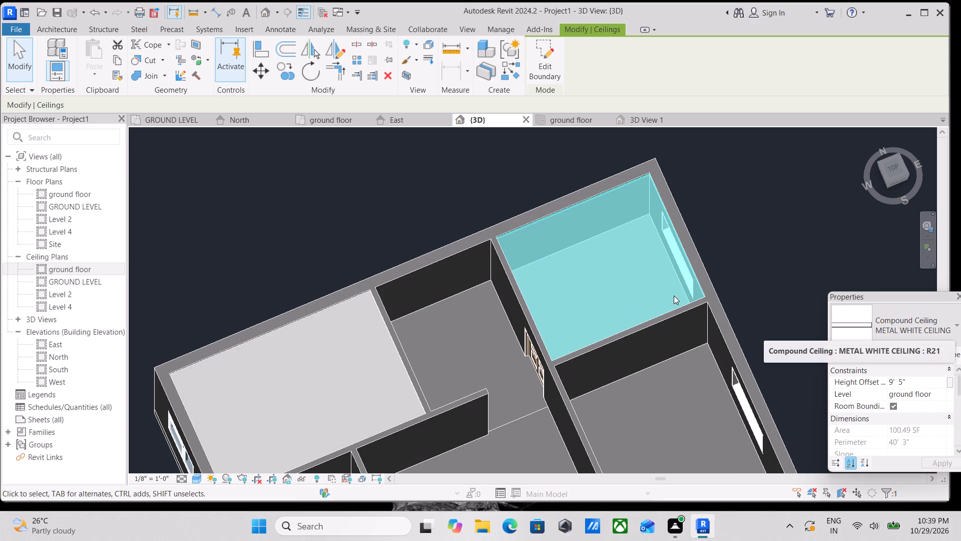
pyautogui.scroll(2, 723, 363)
pyautogui.press('Escape')
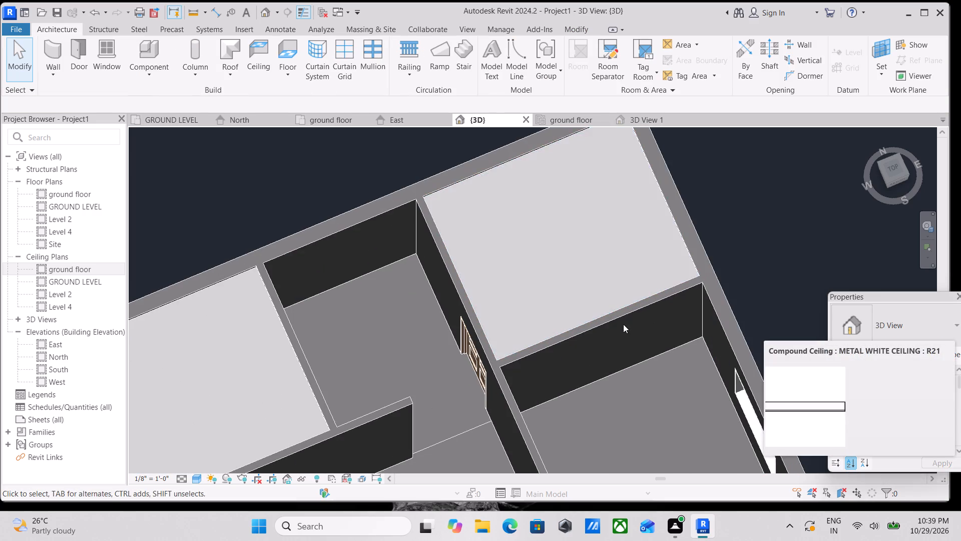
# On the ground floor ceiling plan, sketch a METAL WHITE CEILING boundary rectangle along GUEST ROOM 3's inner wall faces, about 10'-11 1/4" by 9'-2 1/4".
pyautogui.scroll(-1, 623, 324)
pyautogui.moveTo(623, 324); pyautogui.dragTo(611, 352, button='middle')
pyautogui.scroll(-2, 614, 350)
pyautogui.keyDown('shift'); pyautogui.moveTo(587, 353); pyautogui.dragTo(555, 384, button='middle'); pyautogui.keyUp('shift')
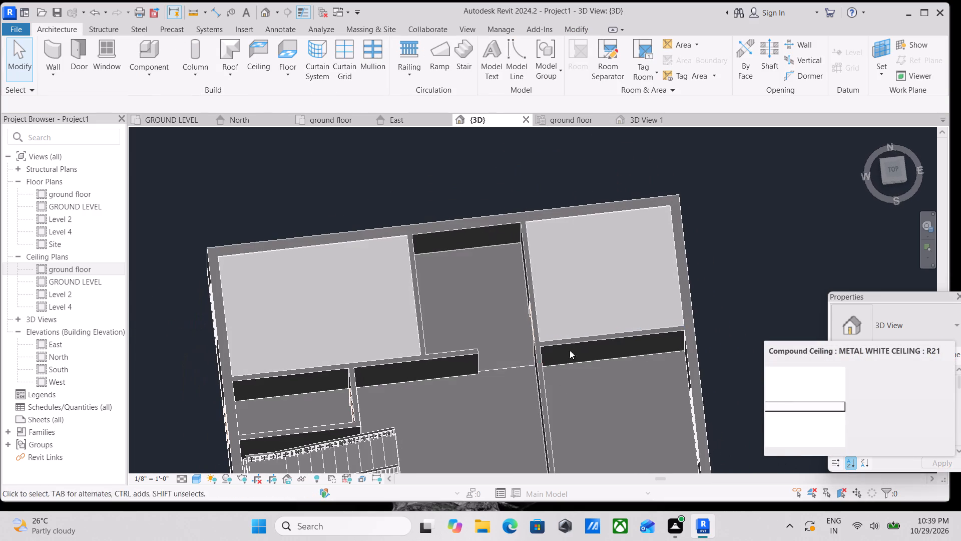
pyautogui.click(572, 117)
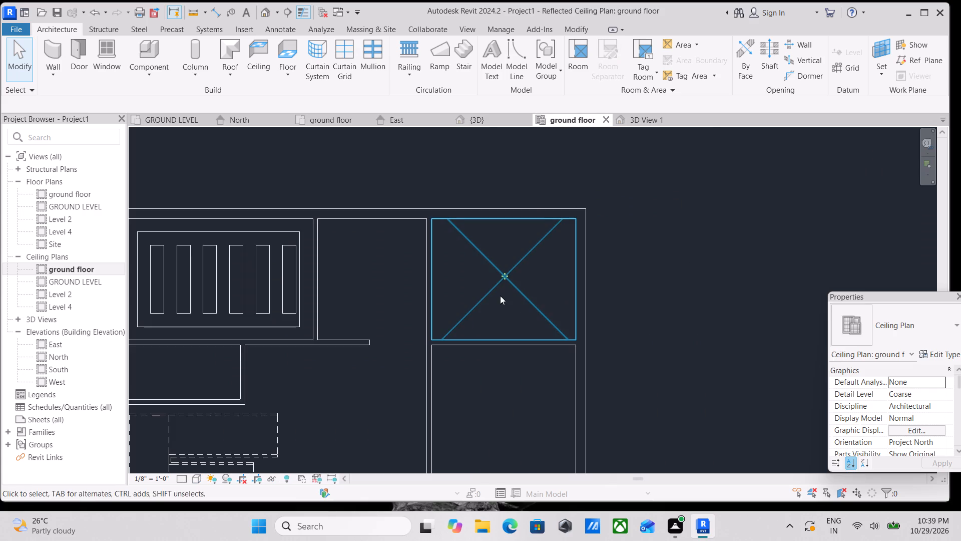
pyautogui.moveTo(500, 279); pyautogui.dragTo(500, 314, button='middle')
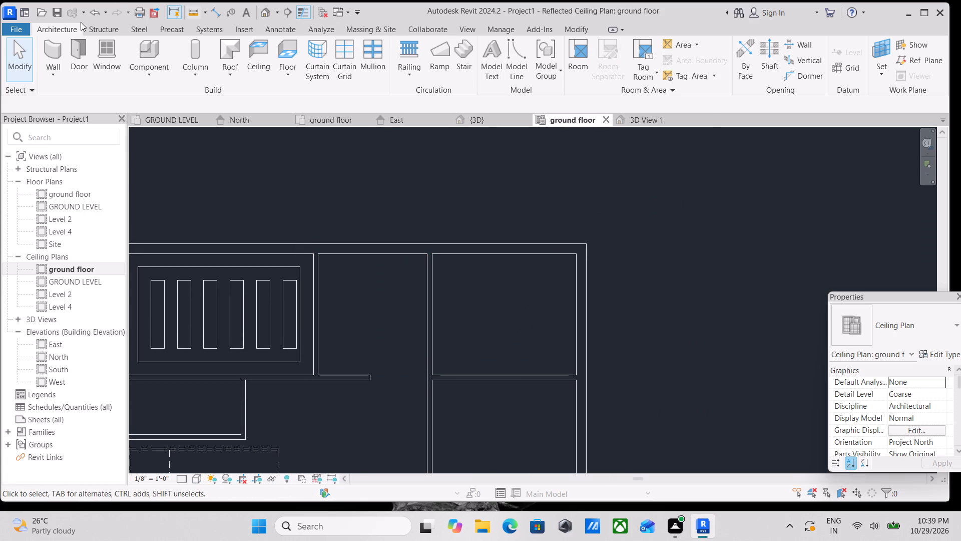
pyautogui.click(288, 76)
pyautogui.click(288, 76)
pyautogui.click(262, 73)
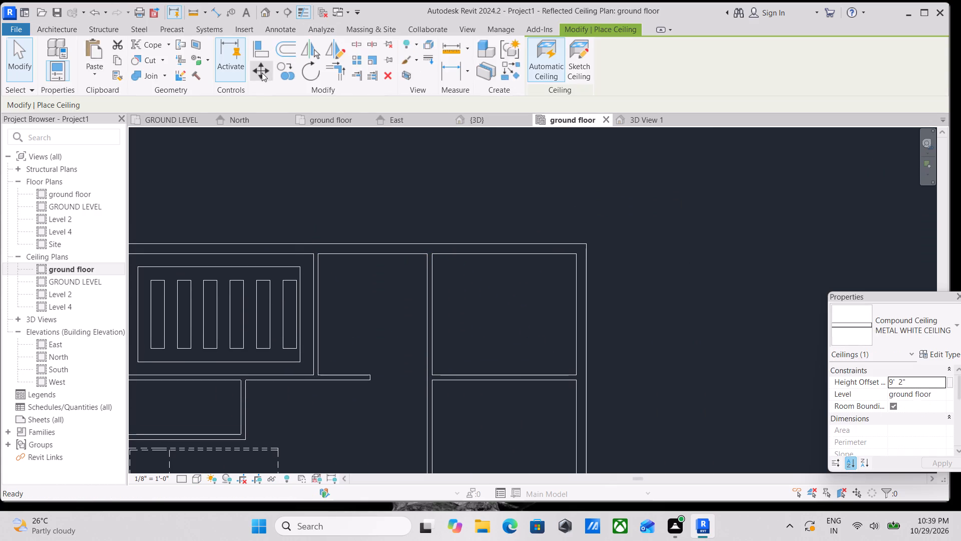
pyautogui.click(584, 55)
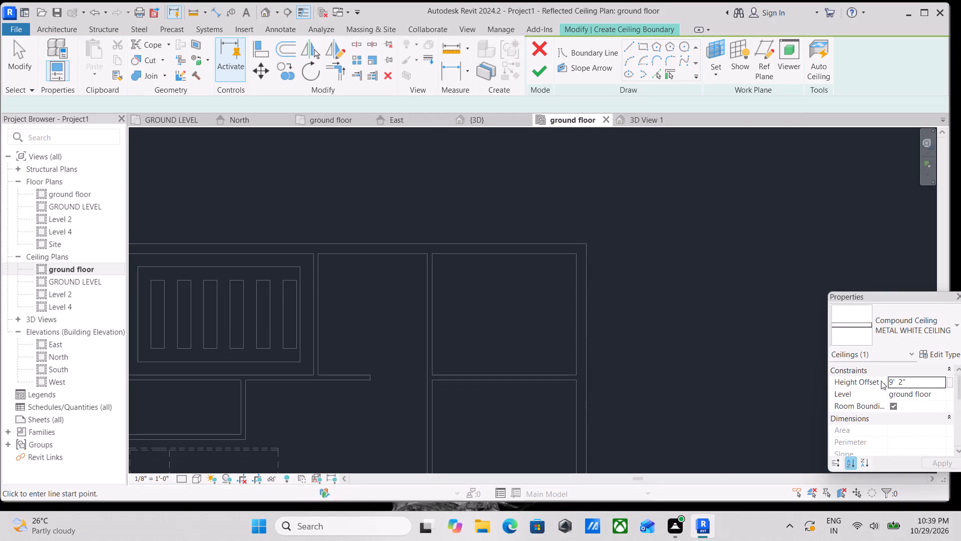
pyautogui.click(434, 257)
pyautogui.press('Escape')
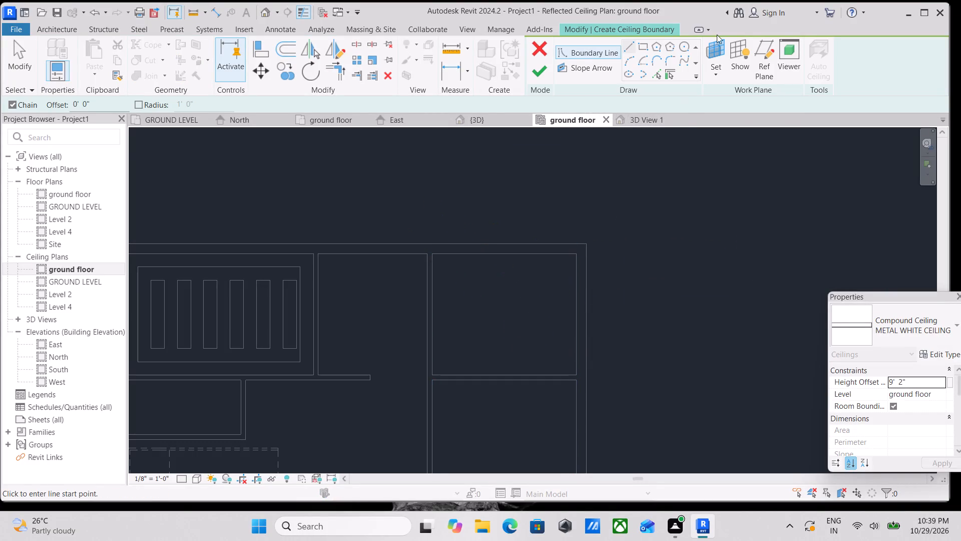
pyautogui.click(645, 47)
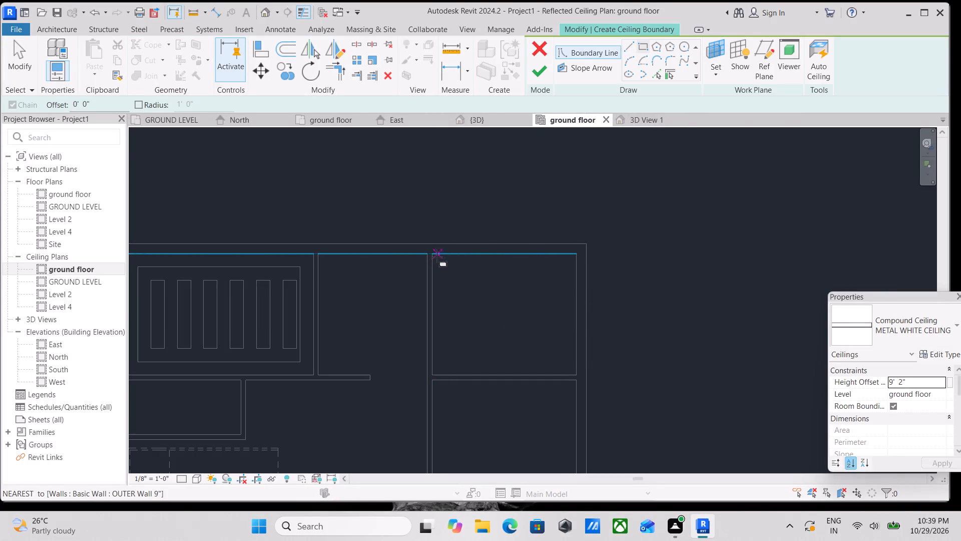
pyautogui.click(431, 257)
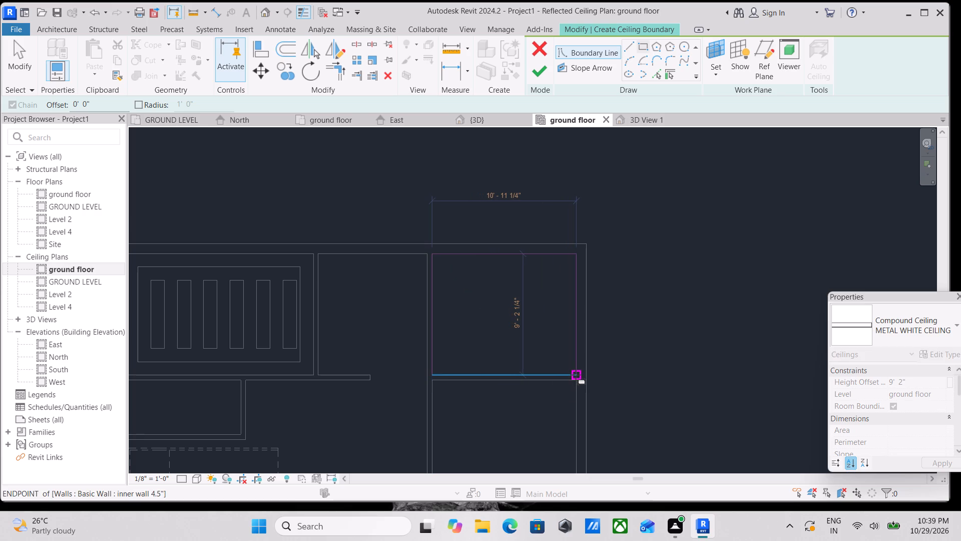
pyautogui.click(576, 375)
pyautogui.moveTo(517, 283); pyautogui.dragTo(525, 341, button='middle')
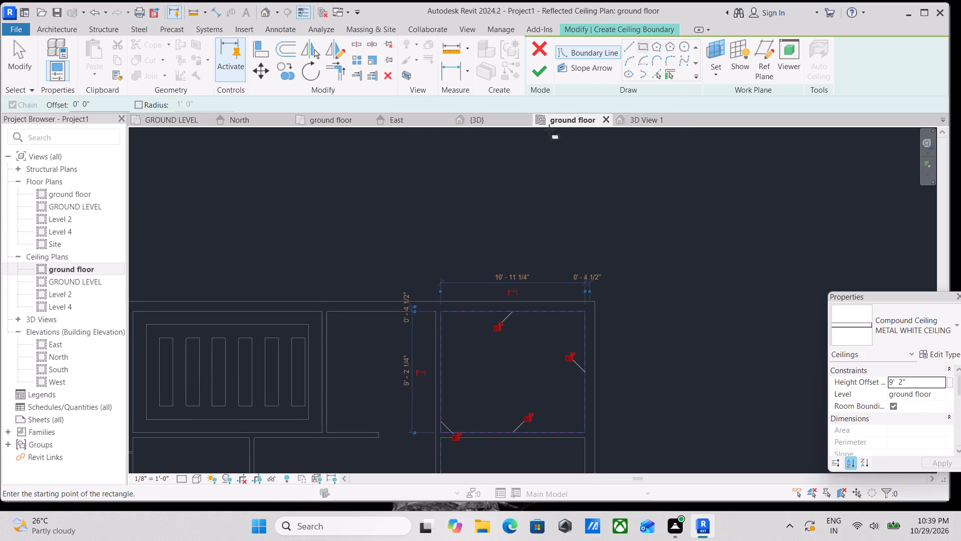
# Add an inner boundary rectangle offset 1' inward from GUEST ROOM 3's walls, about 8'-11 1/4" by 7'-2 1/4".
pyautogui.moveTo(93, 103); pyautogui.dragTo(53, 103)
pyautogui.write("1'")
pyautogui.press('Return')
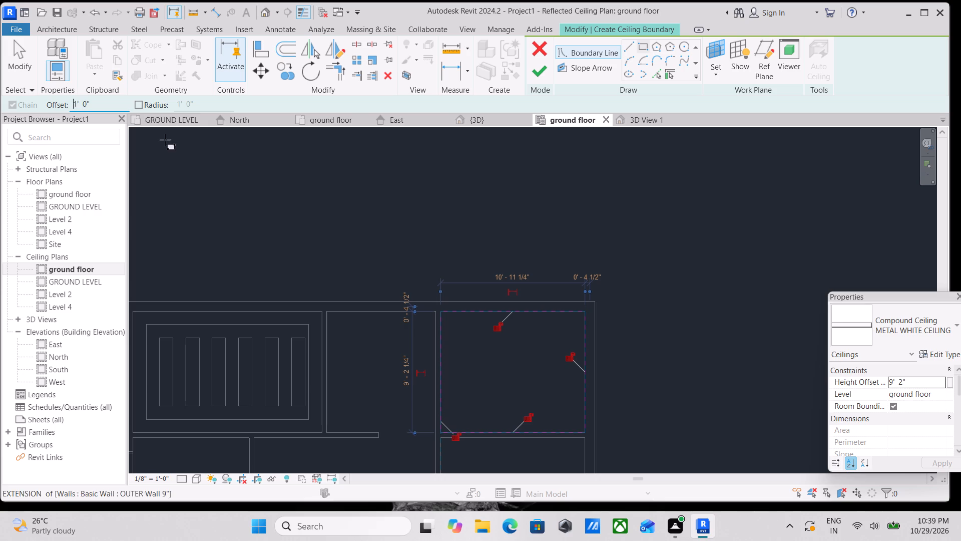
pyautogui.click(439, 311)
pyautogui.moveTo(538, 382); pyautogui.dragTo(514, 346, button='middle')
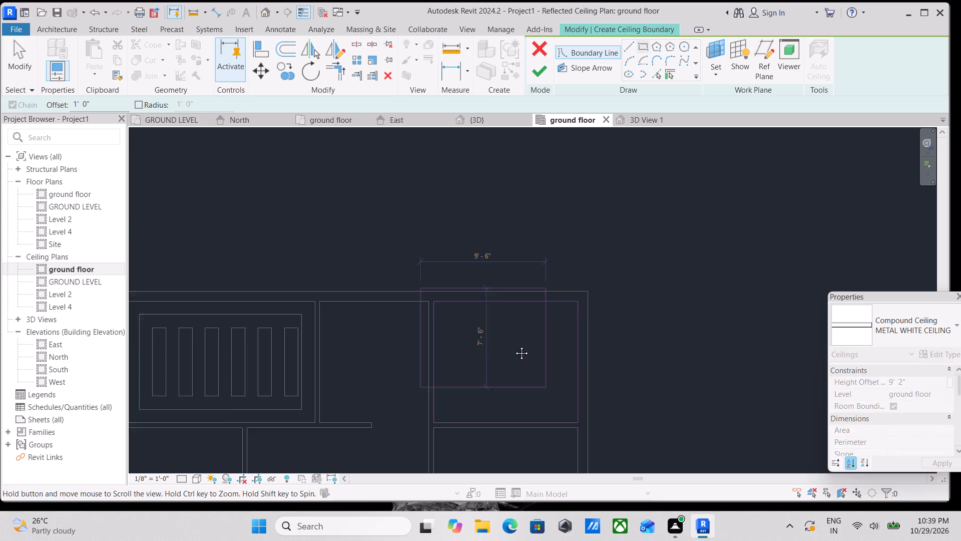
pyautogui.moveTo(514, 346); pyautogui.dragTo(463, 277, button='middle')
pyautogui.press('space')
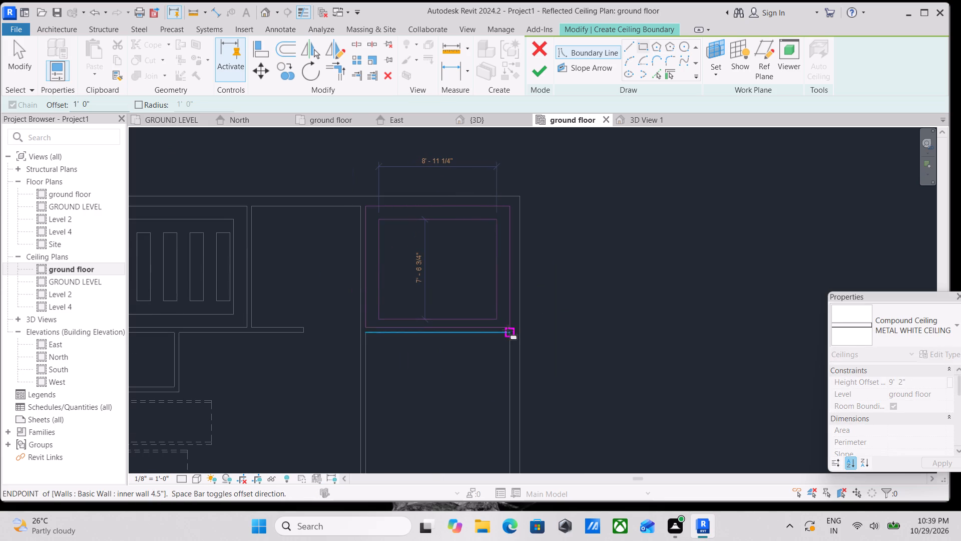
pyautogui.click(511, 326)
pyautogui.moveTo(416, 263); pyautogui.dragTo(477, 337, button='middle')
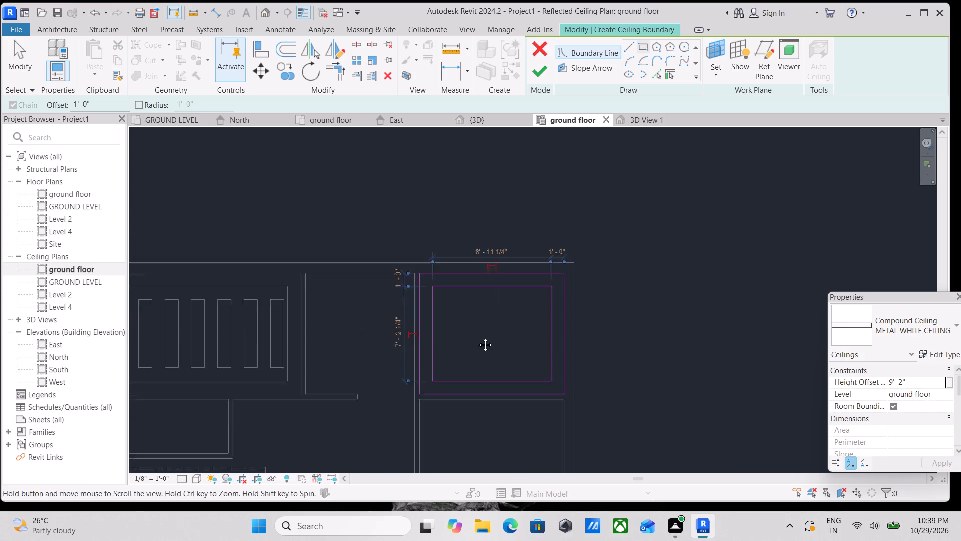
pyautogui.moveTo(477, 337); pyautogui.dragTo(488, 346, button='middle')
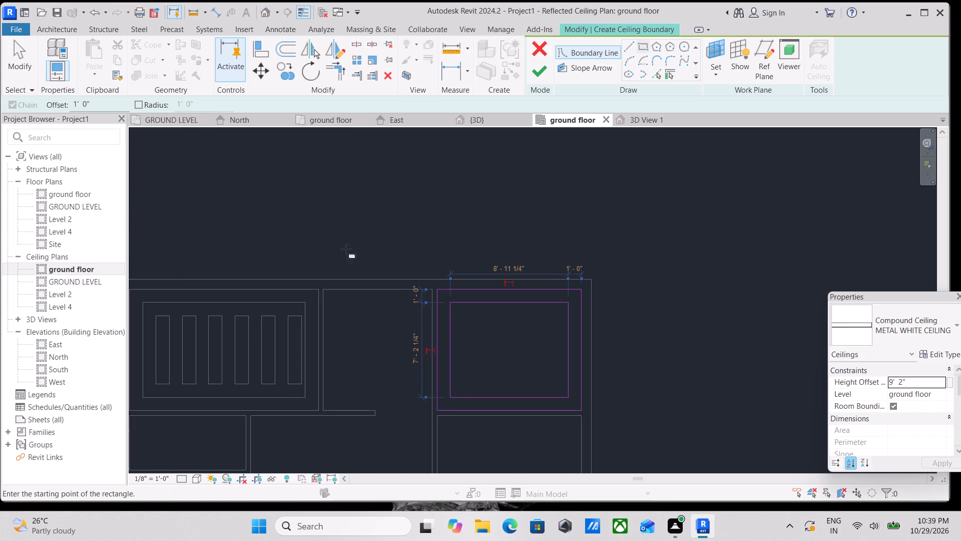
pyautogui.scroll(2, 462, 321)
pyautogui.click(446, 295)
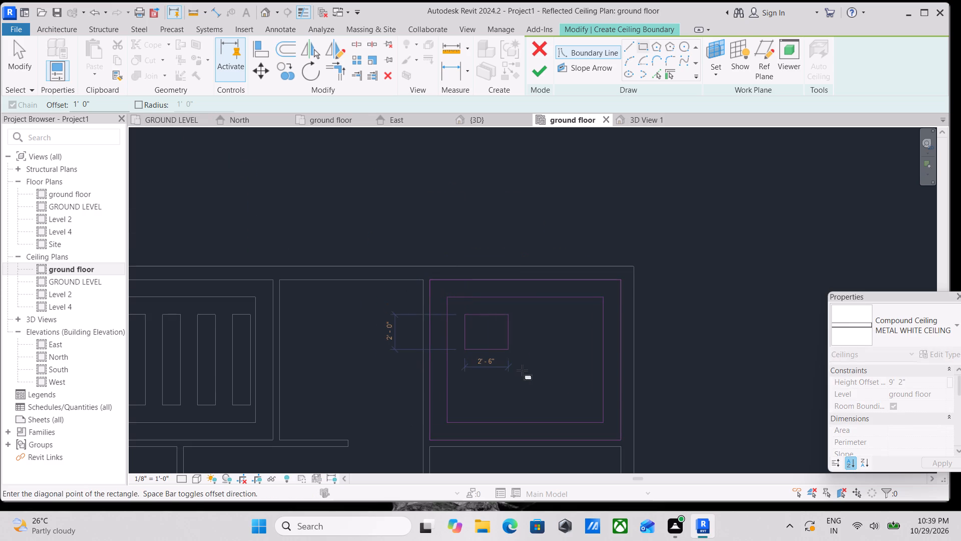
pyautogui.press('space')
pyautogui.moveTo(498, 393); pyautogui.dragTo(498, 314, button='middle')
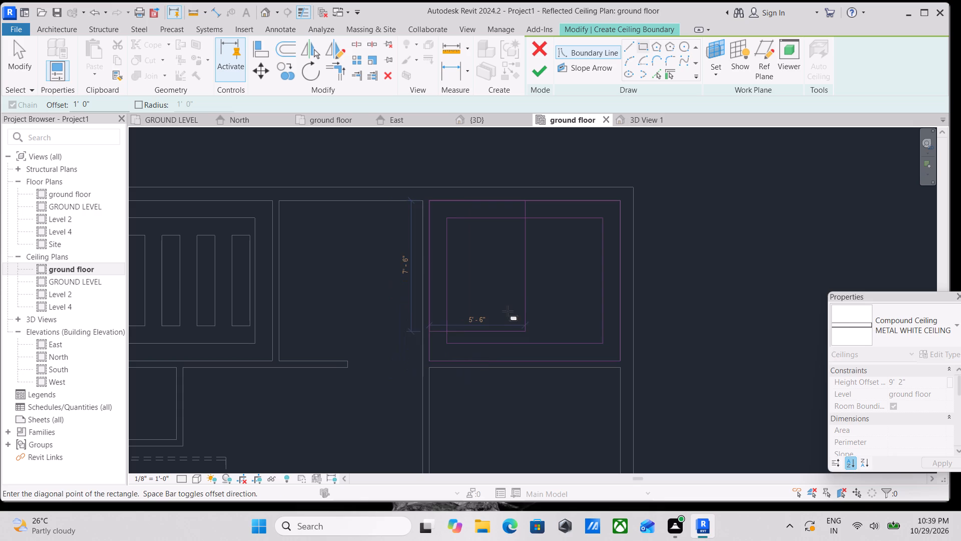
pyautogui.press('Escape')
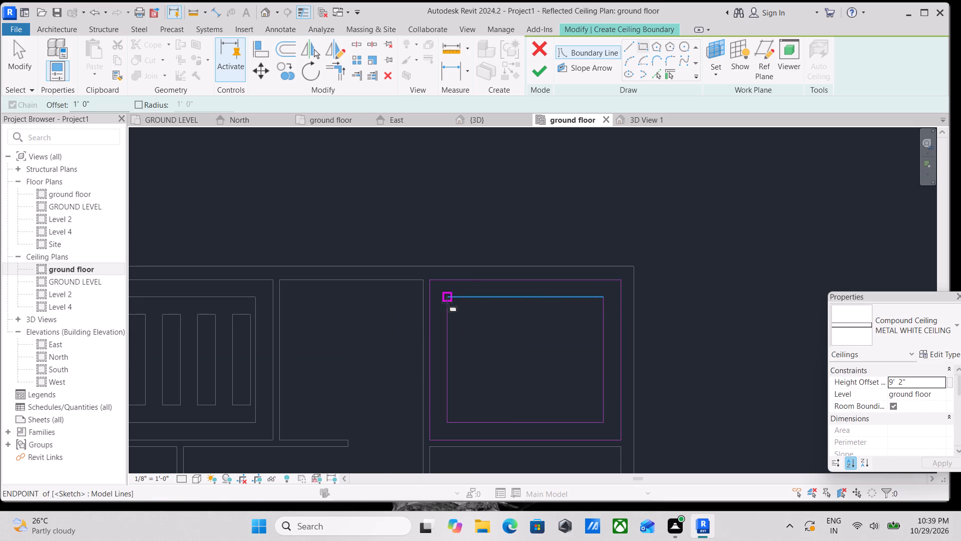
# Sketch a slot rectangle about 1' by 5'-2 1/4" at the inner boundary's west end, offset 1' inward from its edges.
pyautogui.click(447, 299)
pyautogui.press('space')
pyautogui.moveTo(501, 388); pyautogui.dragTo(492, 335, button='middle')
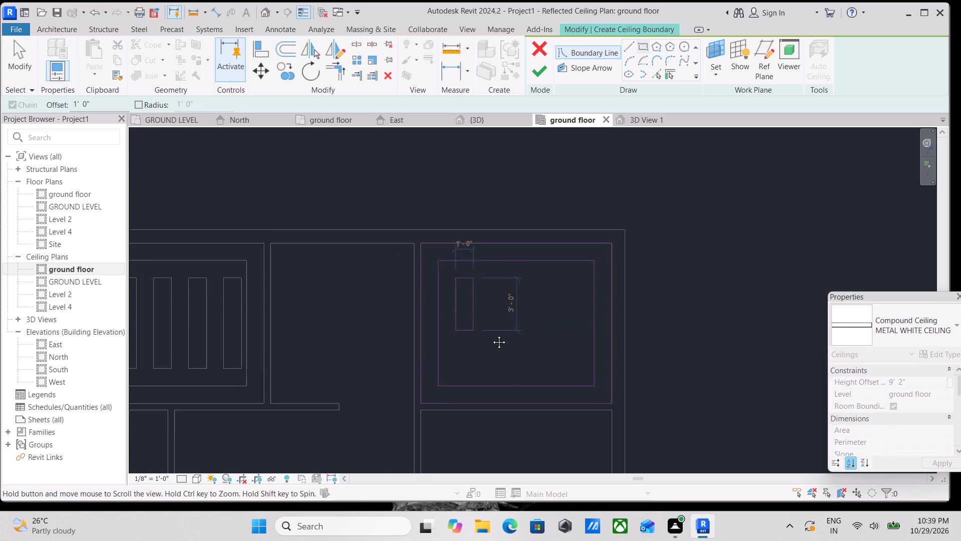
pyautogui.moveTo(492, 335); pyautogui.dragTo(494, 309, button='middle')
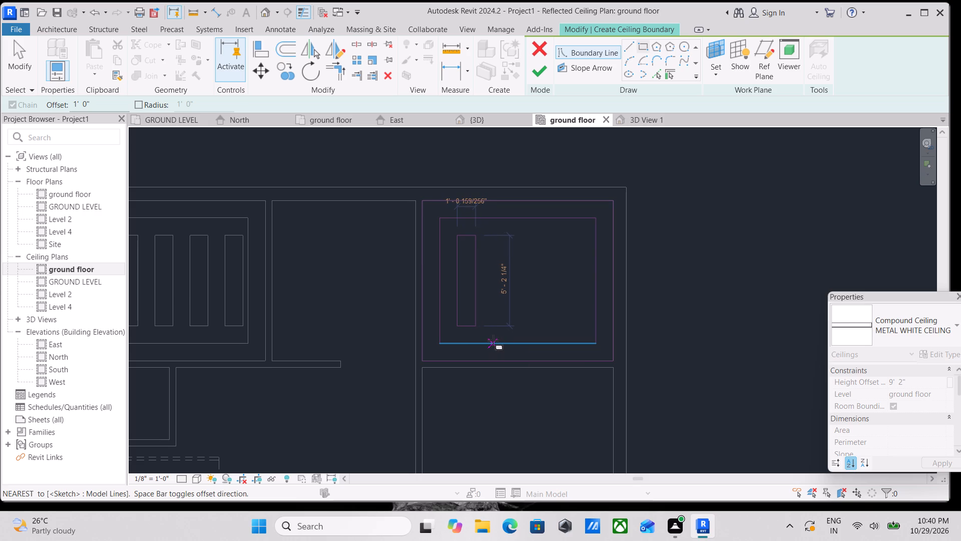
pyautogui.click(493, 340)
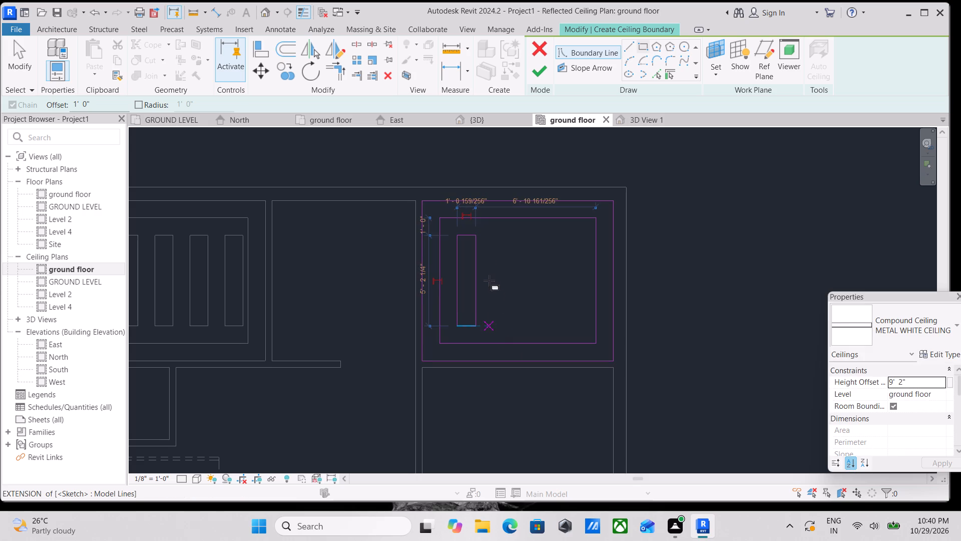
pyautogui.press('Escape')
pyautogui.press('Escape')
pyautogui.press('Escape')
pyautogui.scroll(2, 487, 258)
pyautogui.press('Escape')
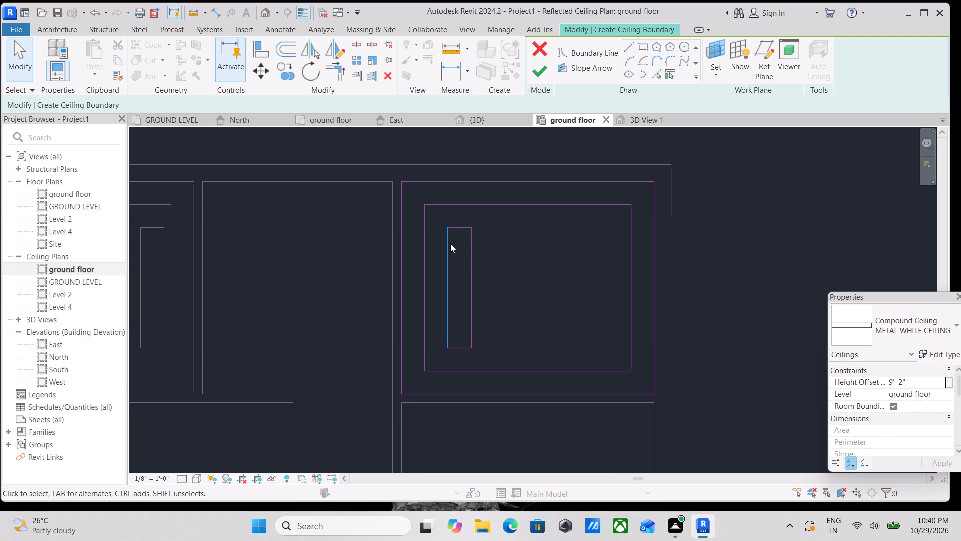
# Set the slot's width to 1' by adjusting its west edge.
pyautogui.click(449, 244)
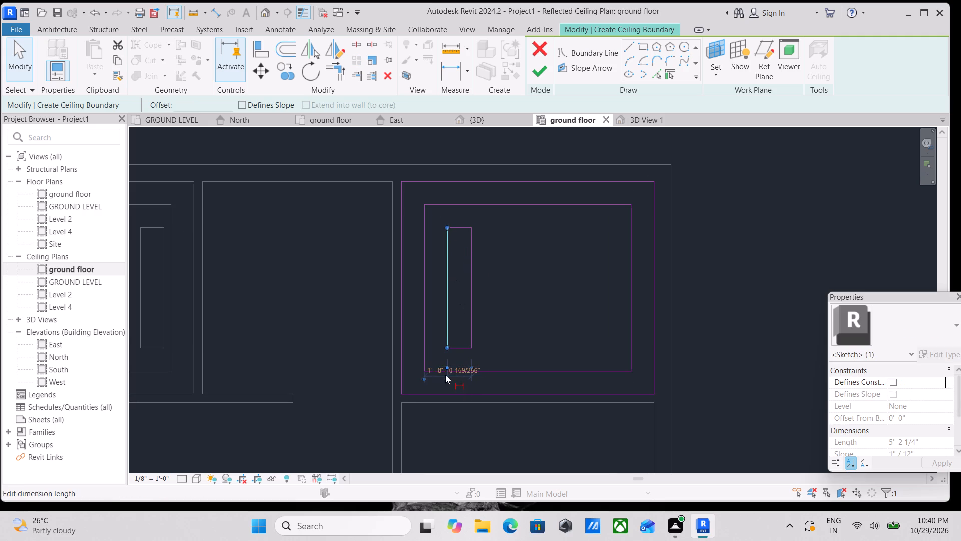
pyautogui.scroll(7, 445, 375)
pyautogui.click(494, 374)
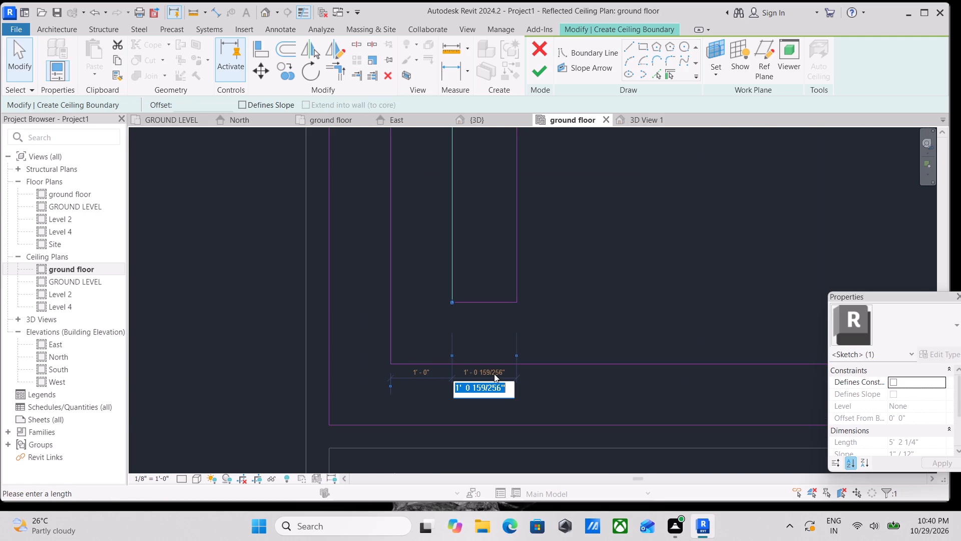
pyautogui.write("1'")
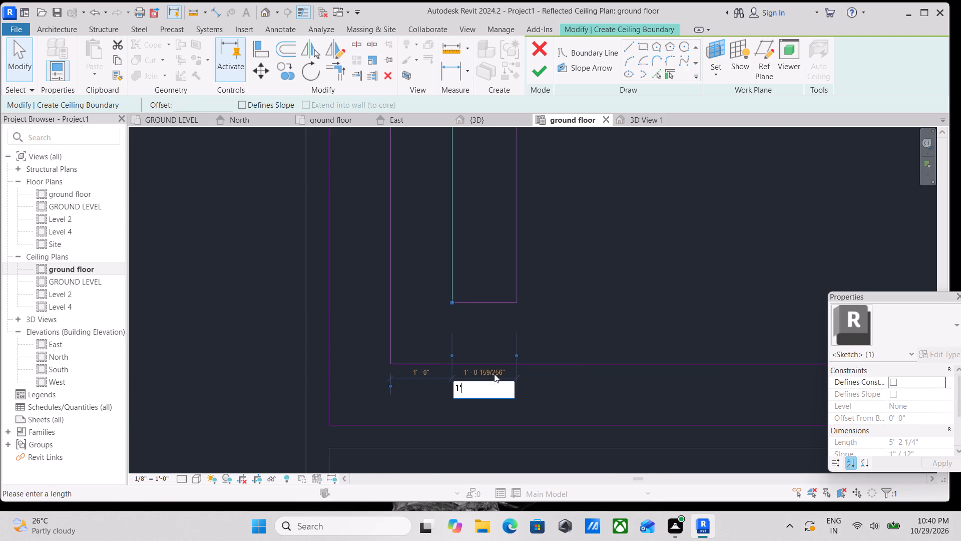
pyautogui.press('Return')
pyautogui.scroll(-3, 506, 368)
pyautogui.press('Escape')
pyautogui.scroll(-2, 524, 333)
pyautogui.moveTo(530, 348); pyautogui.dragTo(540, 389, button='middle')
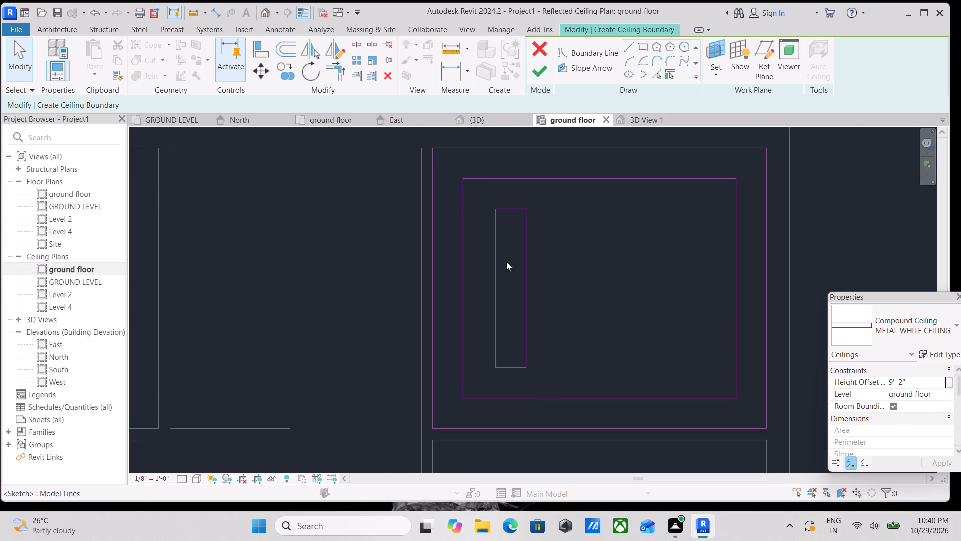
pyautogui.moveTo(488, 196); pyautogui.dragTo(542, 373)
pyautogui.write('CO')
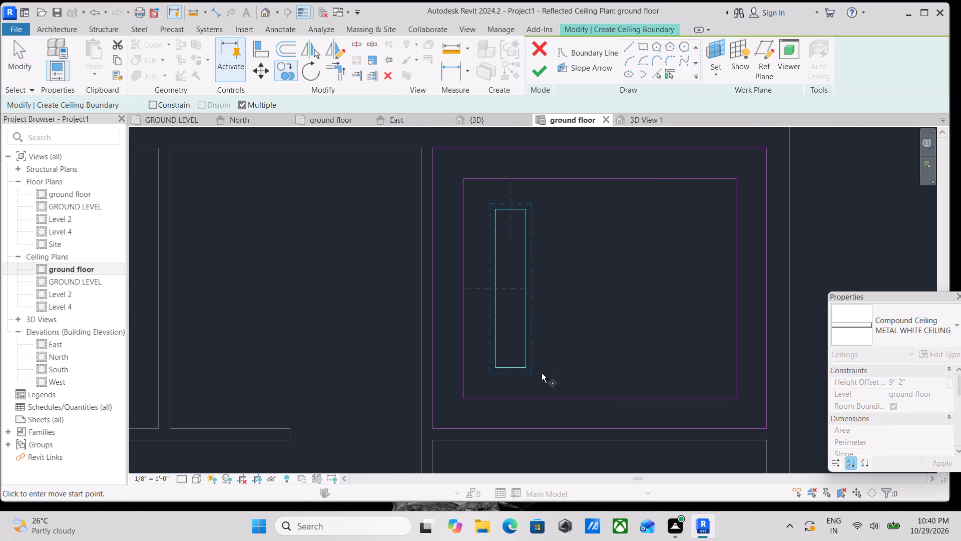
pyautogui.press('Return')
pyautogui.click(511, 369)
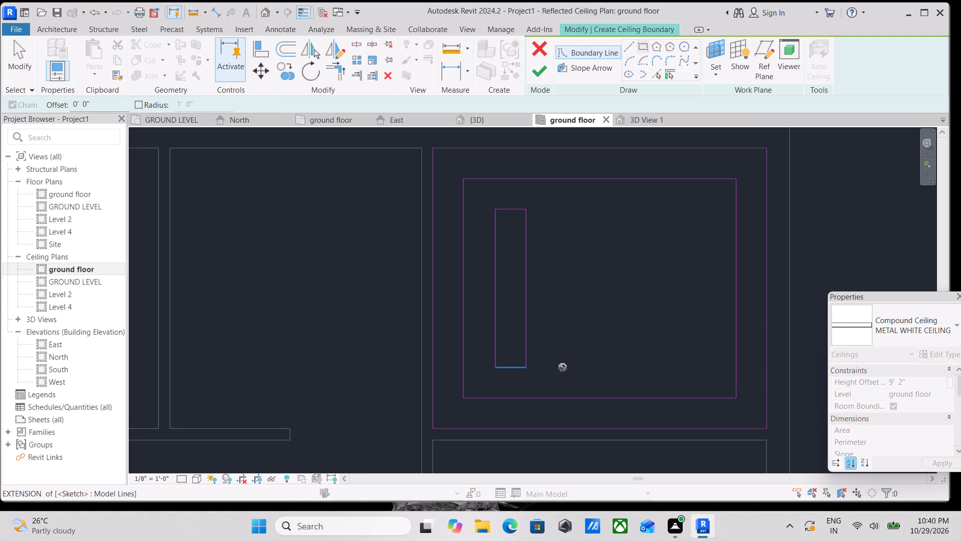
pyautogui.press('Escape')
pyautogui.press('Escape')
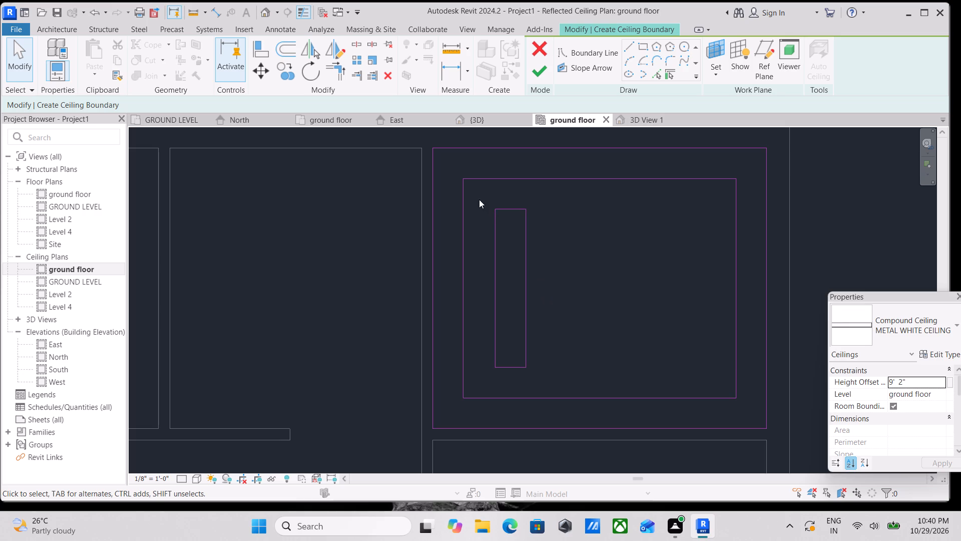
# Copy the slot eastward three times, leaving 1' gaps between slots, and finish the METAL WHITE CEILING sketch.
pyautogui.moveTo(479, 199); pyautogui.dragTo(548, 374)
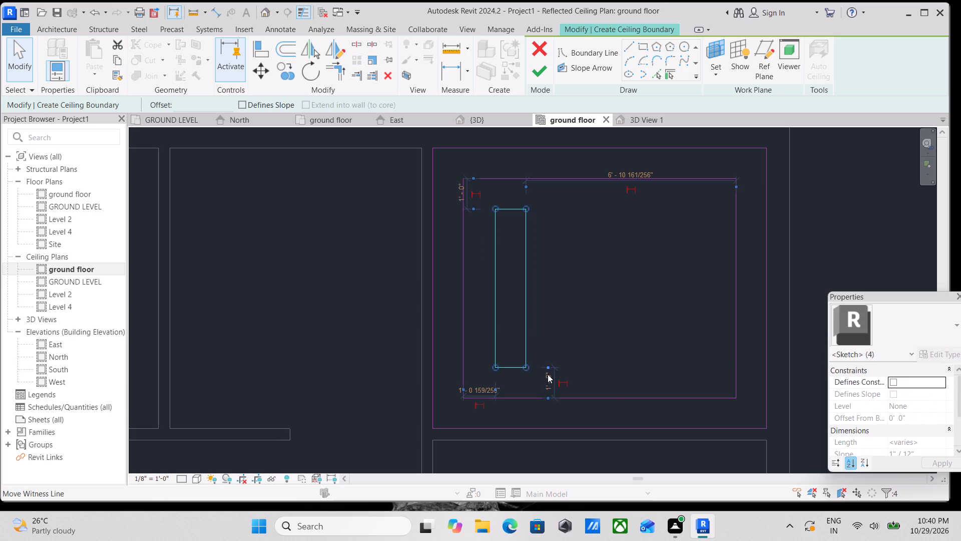
pyautogui.write('CO')
pyautogui.click(512, 370)
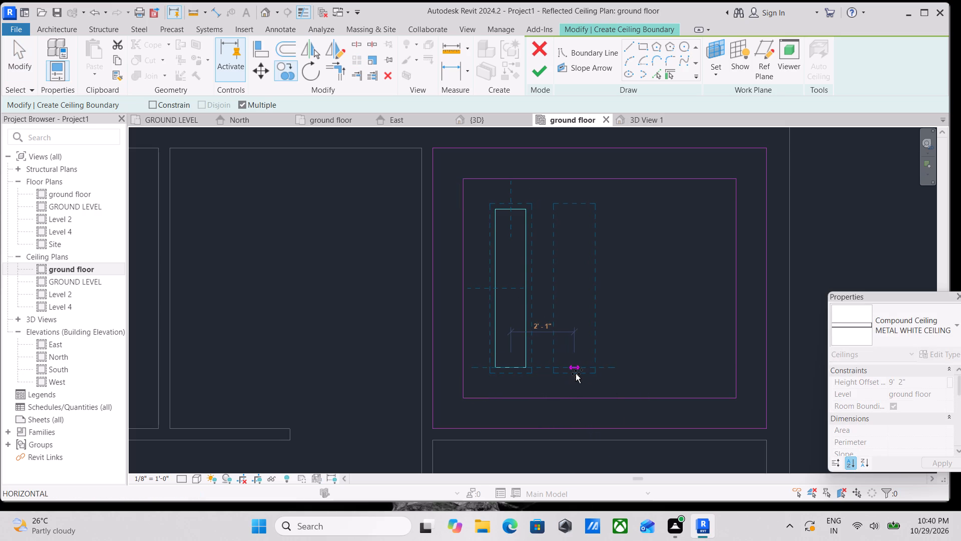
pyautogui.click(571, 374)
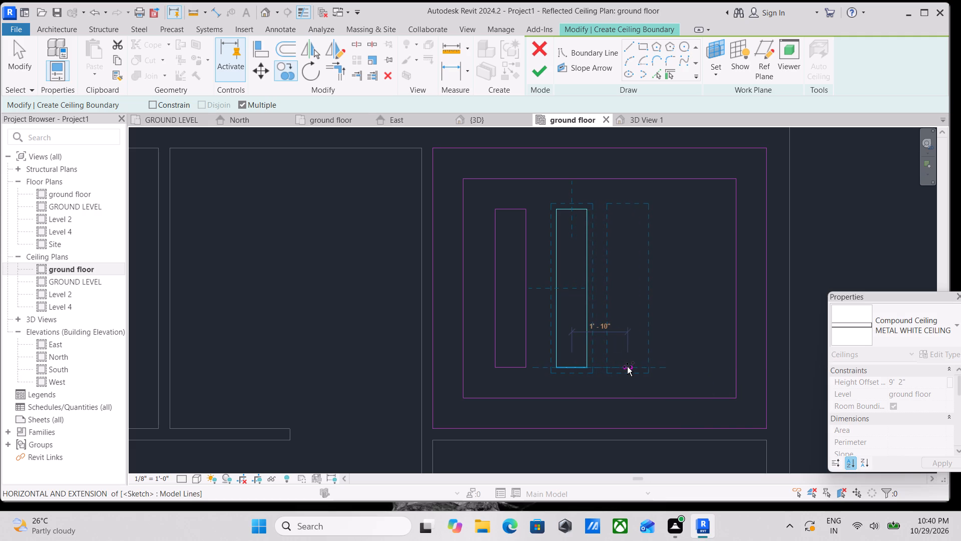
pyautogui.click(633, 367)
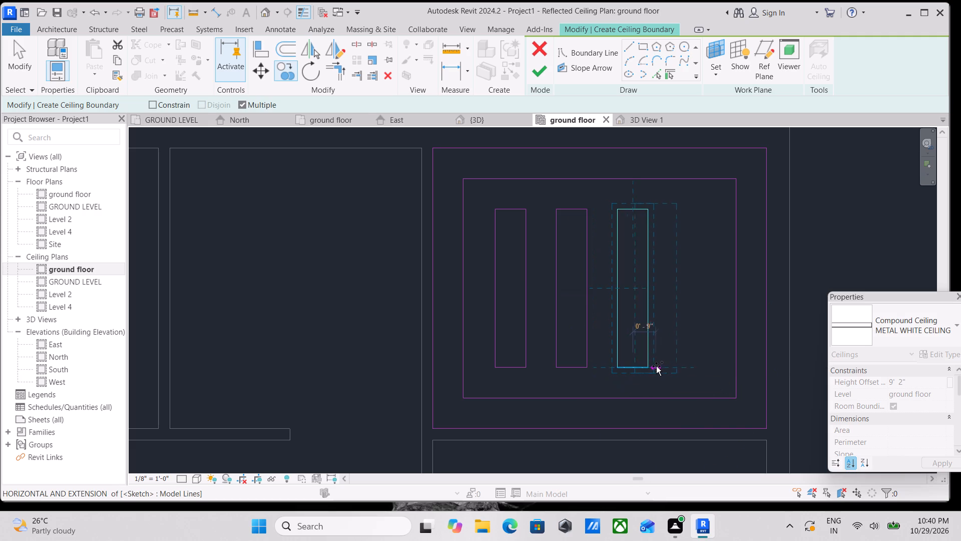
pyautogui.click(695, 367)
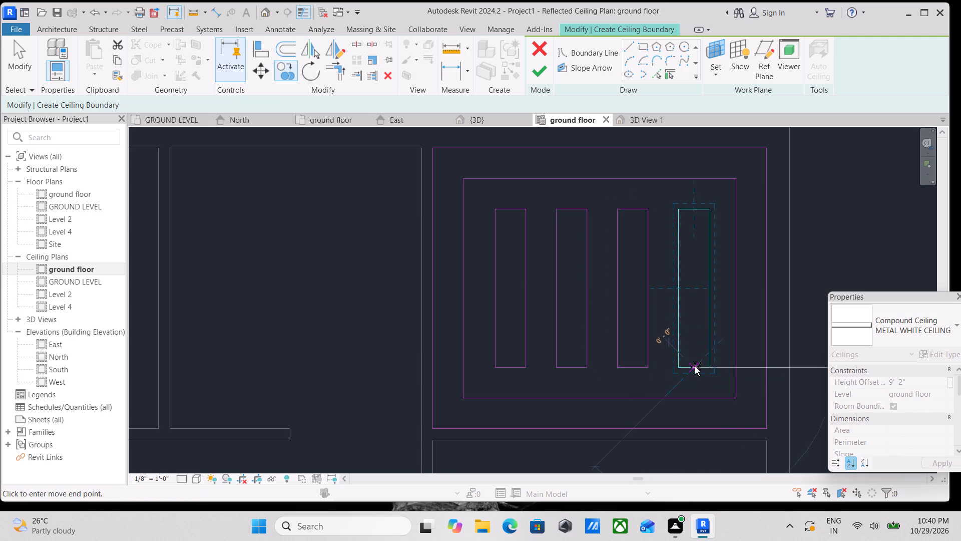
pyautogui.press('Escape')
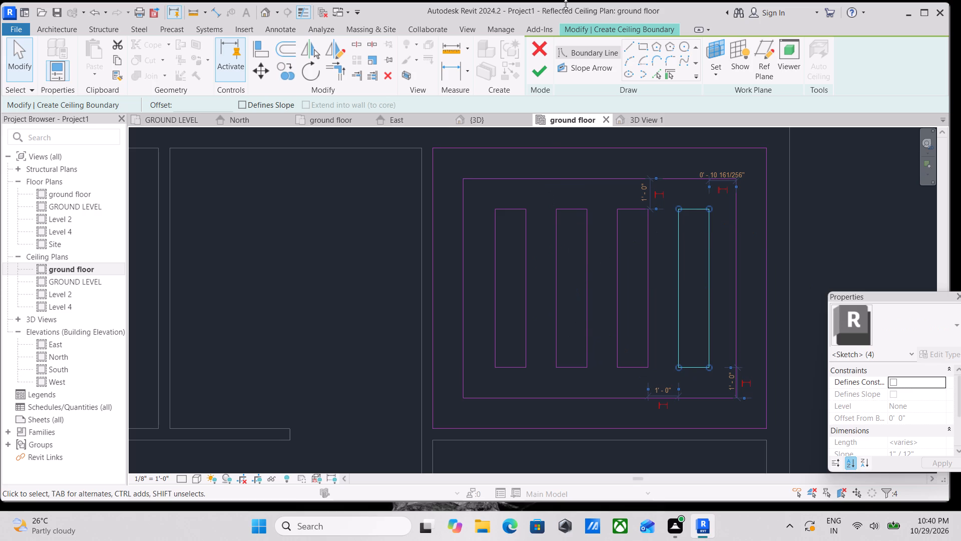
pyautogui.click(541, 74)
pyautogui.scroll(-4, 541, 96)
pyautogui.press('Escape')
# Examine the finished GUEST ROOM 3 ceiling in the ground floor ceiling plan and around the building in the 3D view.
pyautogui.scroll(-2, 534, 148)
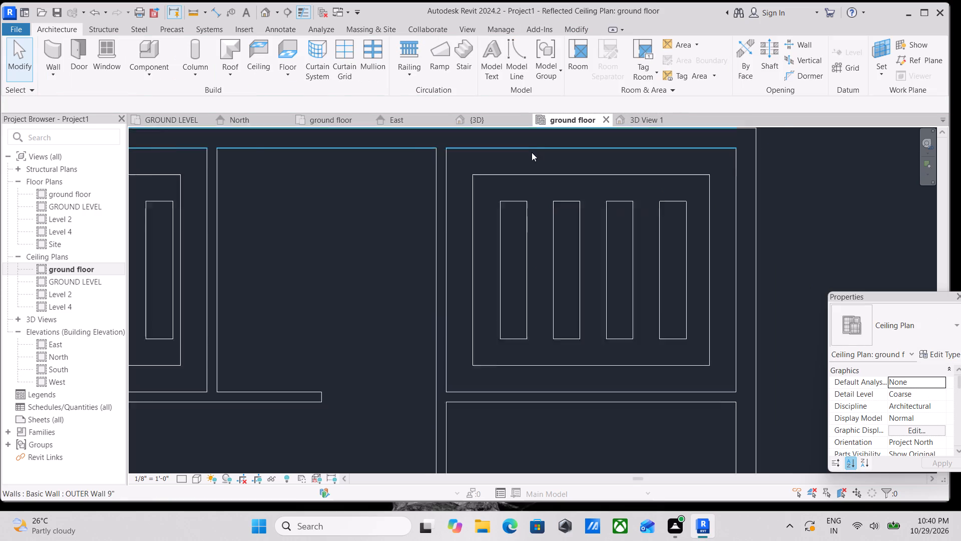
pyautogui.scroll(-6, 532, 152)
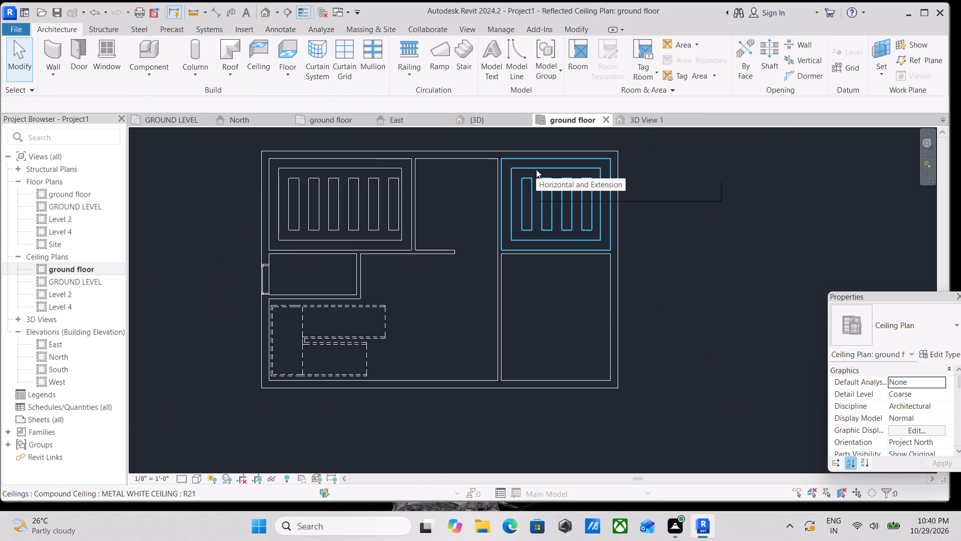
pyautogui.scroll(-3, 576, 310)
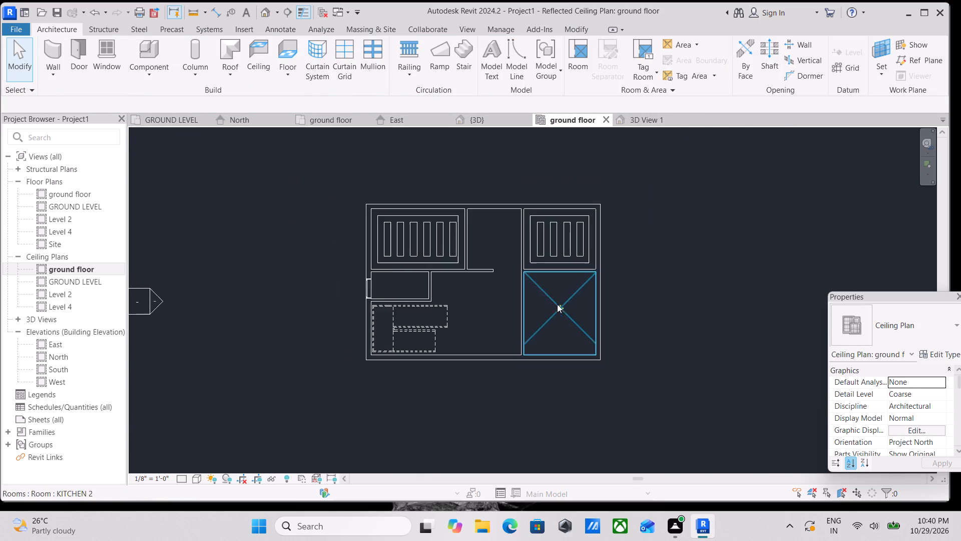
pyautogui.scroll(-1, 493, 333)
pyautogui.keyDown('shift'); pyautogui.moveTo(483, 346); pyautogui.dragTo(514, 382, button='middle'); pyautogui.keyUp('shift')
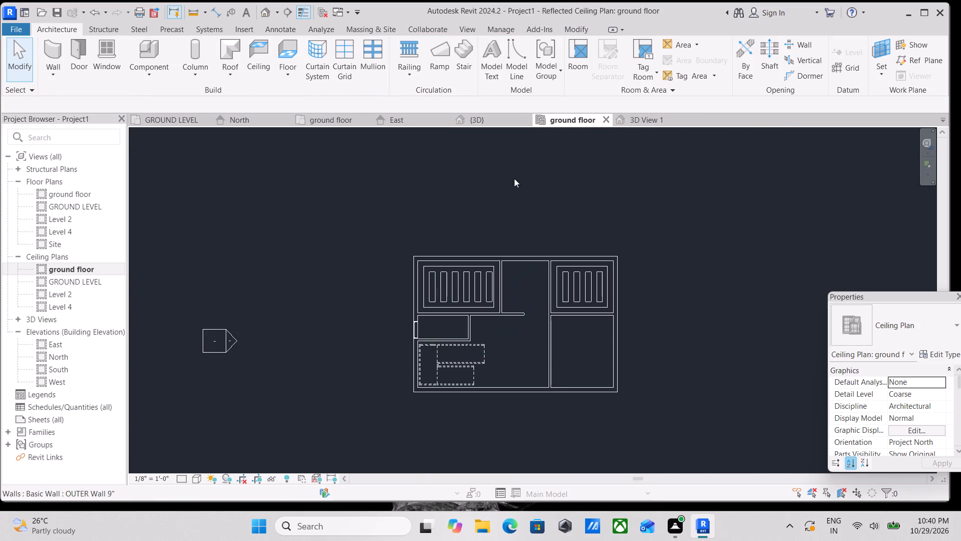
pyautogui.click(486, 124)
pyautogui.keyDown('shift'); pyautogui.scroll(-1, 489, 213); pyautogui.keyUp('shift')
pyautogui.keyDown('shift'); pyautogui.moveTo(487, 213); pyautogui.dragTo(490, 130, button='middle'); pyautogui.keyUp('shift')
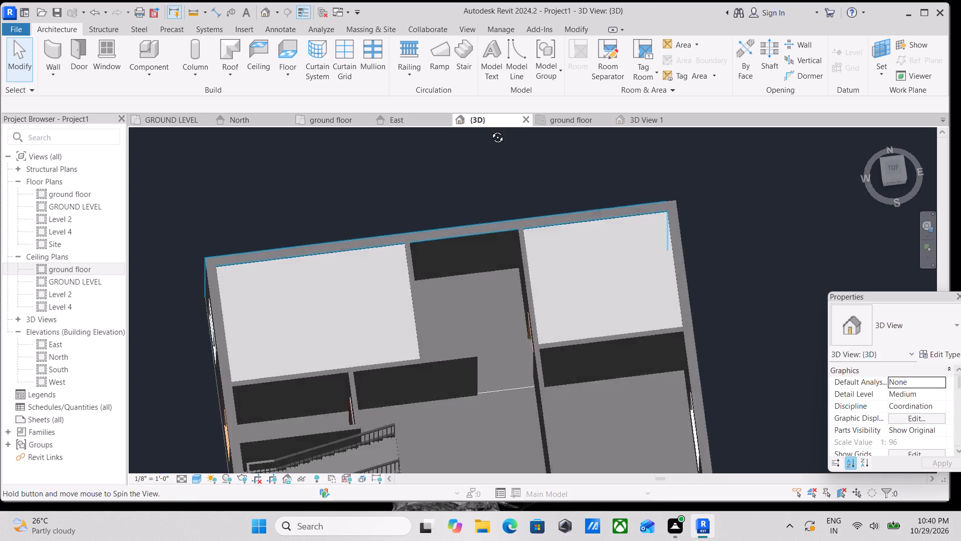
pyautogui.keyDown('shift'); pyautogui.moveTo(490, 130); pyautogui.dragTo(497, 95, button='middle'); pyautogui.keyUp('shift')
pyautogui.moveTo(486, 309); pyautogui.dragTo(443, 73, button='middle')
pyautogui.keyDown('shift'); pyautogui.moveTo(465, 281); pyautogui.dragTo(437, 320, button='middle'); pyautogui.keyUp('shift')
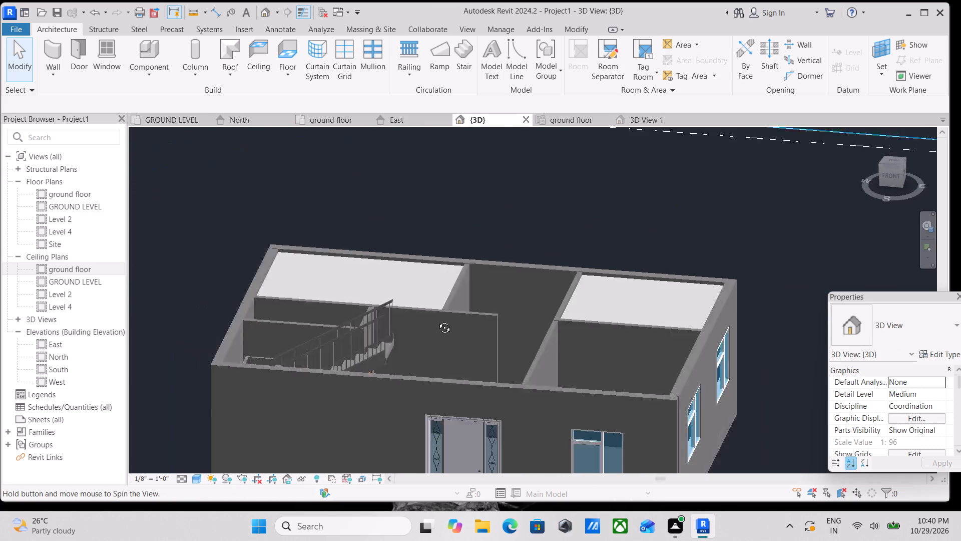
pyautogui.keyDown('shift'); pyautogui.moveTo(437, 320); pyautogui.dragTo(363, 282, button='middle'); pyautogui.keyUp('shift')
pyautogui.scroll(-1, 501, 324)
pyautogui.moveTo(501, 324); pyautogui.dragTo(589, 342, button='middle')
pyautogui.scroll(-2, 602, 334)
pyautogui.moveTo(602, 334); pyautogui.dragTo(551, 224, button='middle')
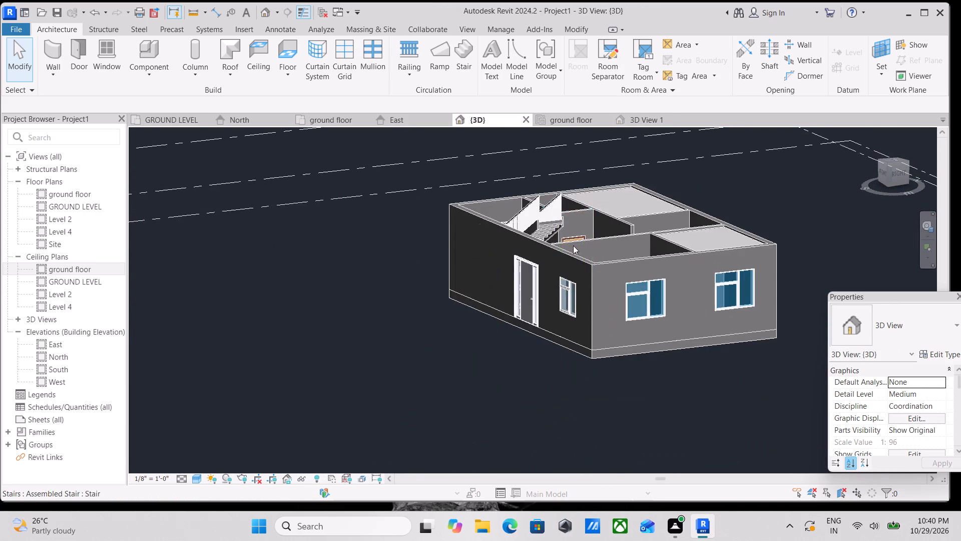
pyautogui.scroll(-1, 590, 305)
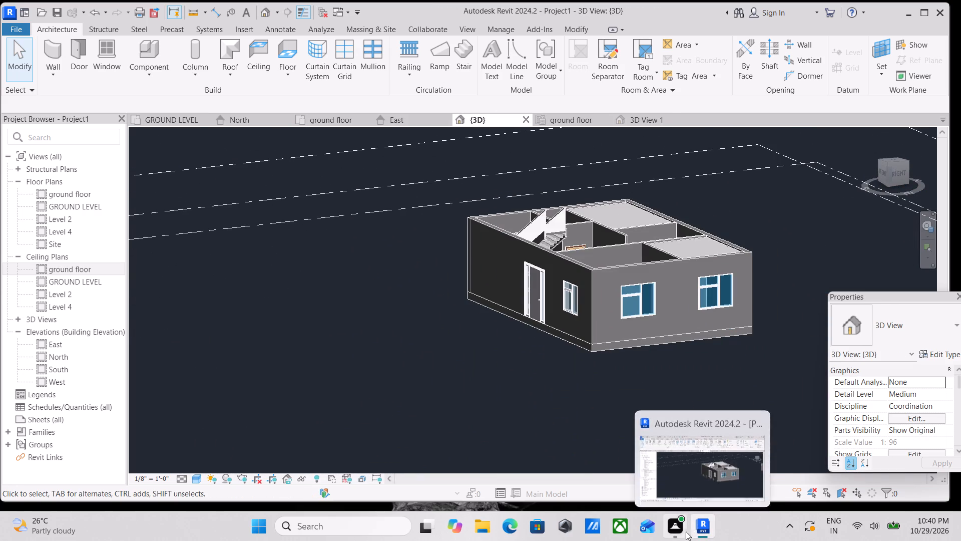
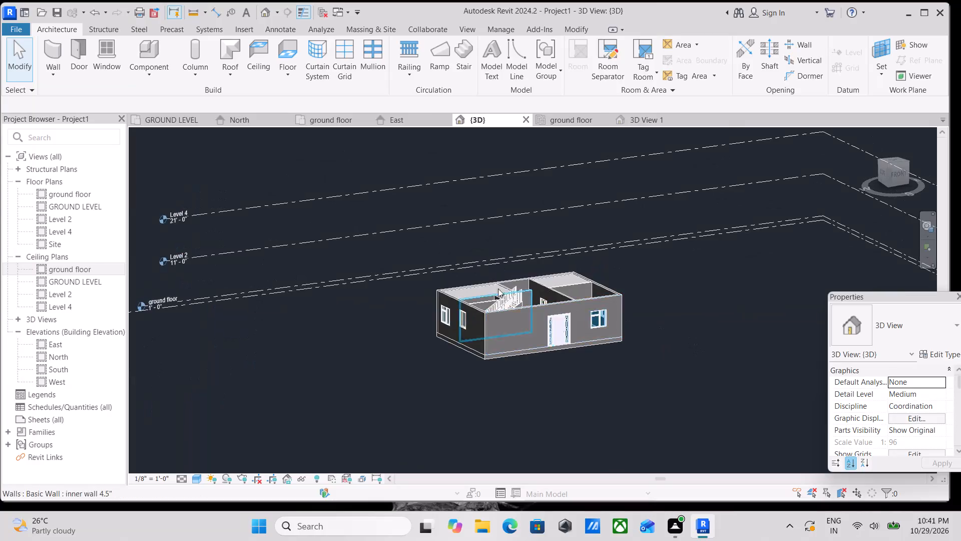
# Examine the single-storey house model in 3D from above and from several sides, including the staircase and interior walls.
pyautogui.scroll(4, 483, 287)
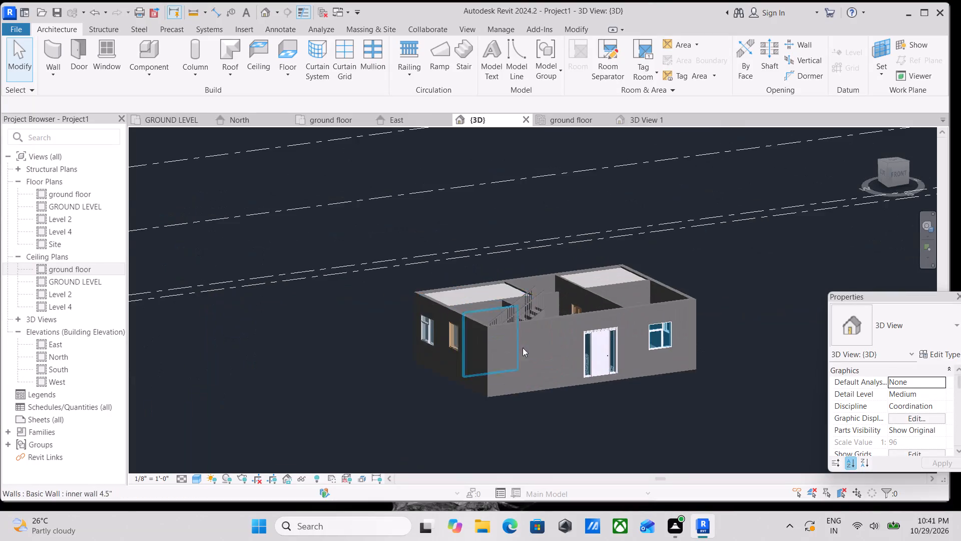
pyautogui.scroll(2, 523, 348)
pyautogui.keyDown('shift'); pyautogui.moveTo(571, 378); pyautogui.dragTo(501, 452, button='middle'); pyautogui.keyUp('shift')
pyautogui.keyDown('shift'); pyautogui.moveTo(476, 341); pyautogui.dragTo(479, 345, button='middle'); pyautogui.keyUp('shift')
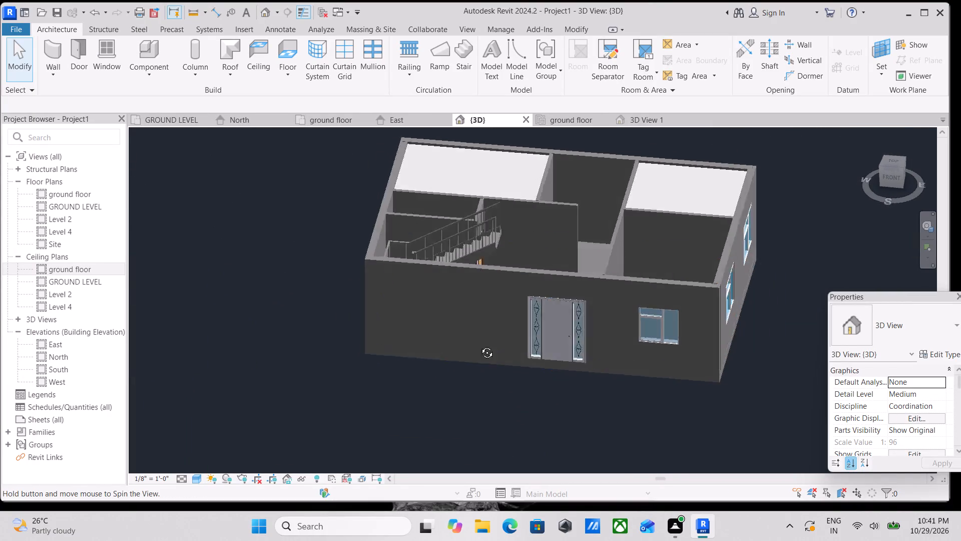
pyautogui.keyDown('shift'); pyautogui.moveTo(479, 345); pyautogui.dragTo(510, 400, button='middle'); pyautogui.keyUp('shift')
pyautogui.scroll(5, 465, 325)
pyautogui.keyDown('shift'); pyautogui.scroll(-1, 479, 286); pyautogui.keyUp('shift')
pyautogui.keyDown('shift'); pyautogui.moveTo(479, 286); pyautogui.dragTo(401, 350, button='middle'); pyautogui.keyUp('shift')
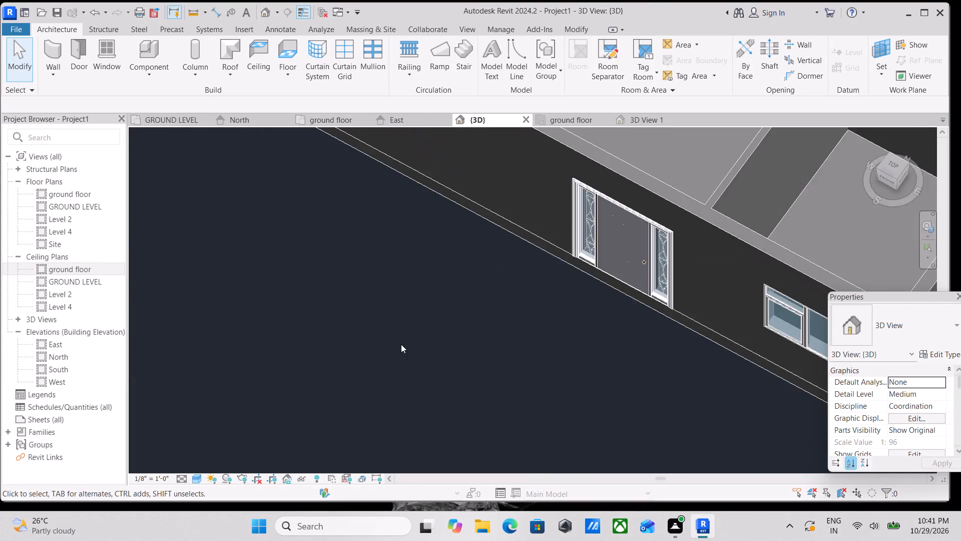
pyautogui.scroll(-2, 476, 301)
pyautogui.moveTo(476, 301); pyautogui.dragTo(464, 391, button='middle')
pyautogui.scroll(-3, 463, 304)
pyautogui.moveTo(464, 311); pyautogui.dragTo(477, 382, button='middle')
pyautogui.scroll(-2, 532, 300)
pyautogui.moveTo(532, 304); pyautogui.dragTo(530, 322, button='middle')
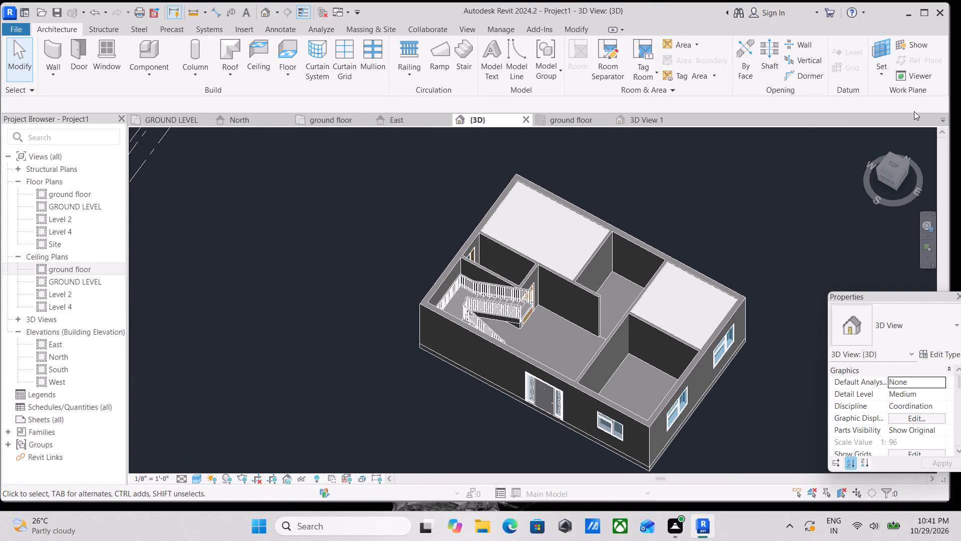
pyautogui.click(901, 164)
pyautogui.scroll(12, 649, 299)
pyautogui.moveTo(414, 285); pyautogui.dragTo(452, 322, button='middle')
pyautogui.scroll(3, 535, 358)
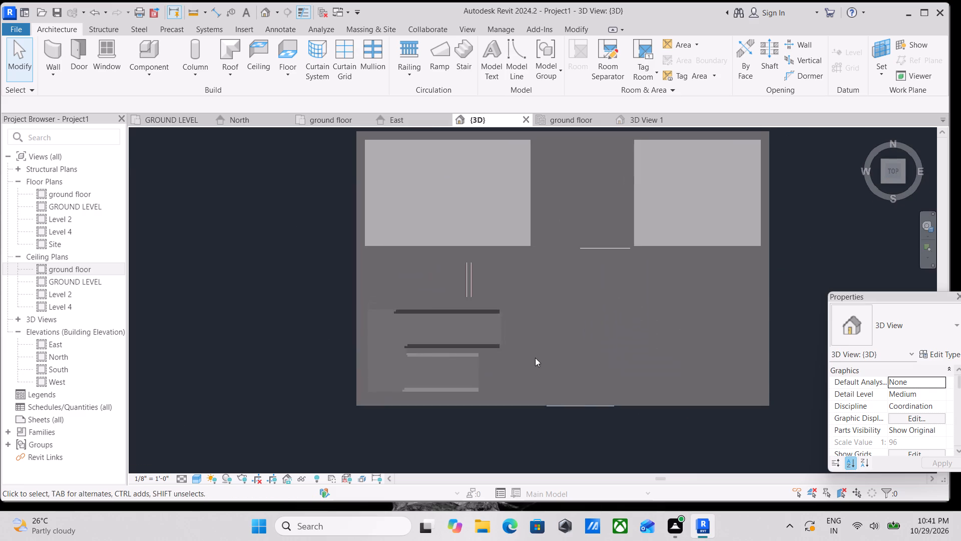
pyautogui.moveTo(517, 319); pyautogui.dragTo(566, 314, button='middle')
pyautogui.scroll(-1, 601, 312)
pyautogui.moveTo(601, 311); pyautogui.dragTo(618, 304, button='middle')
pyautogui.scroll(-1, 675, 341)
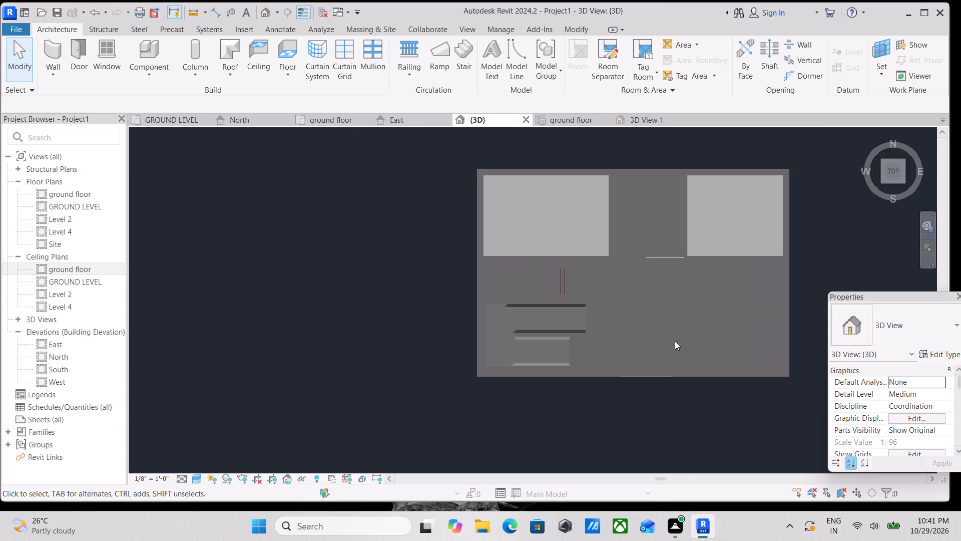
pyautogui.keyDown('shift'); pyautogui.moveTo(680, 344); pyautogui.dragTo(646, 124, button='middle'); pyautogui.keyUp('shift')
pyautogui.keyDown('shift'); pyautogui.moveTo(643, 282); pyautogui.dragTo(580, 145, button='middle'); pyautogui.keyUp('shift')
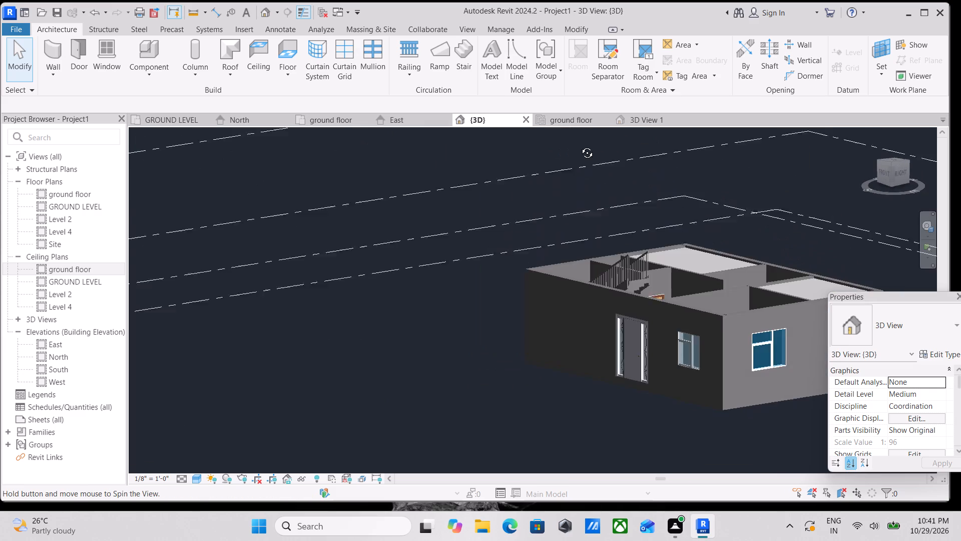
pyautogui.keyDown('shift'); pyautogui.moveTo(580, 145); pyautogui.dragTo(676, 215, button='middle'); pyautogui.keyUp('shift')
pyautogui.keyDown('shift'); pyautogui.moveTo(646, 266); pyautogui.dragTo(567, 309, button='middle'); pyautogui.keyUp('shift')
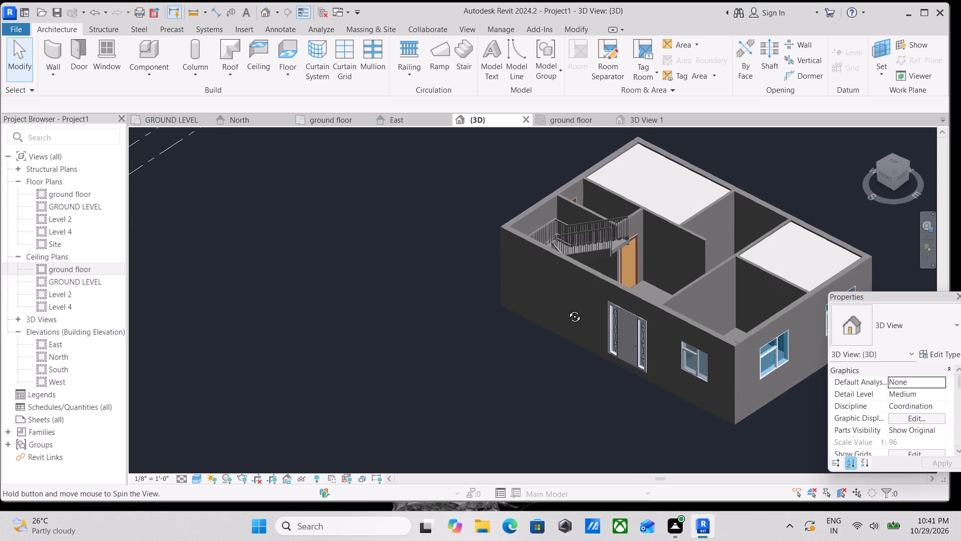
pyautogui.keyDown('shift'); pyautogui.moveTo(567, 309); pyautogui.dragTo(646, 343, button='middle'); pyautogui.keyUp('shift')
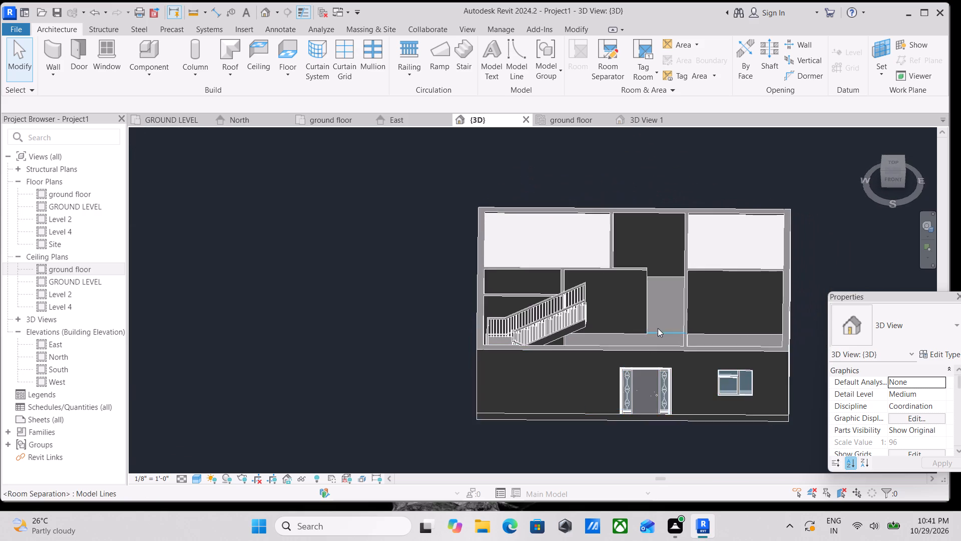
pyautogui.scroll(-2, 661, 314)
pyautogui.keyDown('shift'); pyautogui.moveTo(661, 314); pyautogui.dragTo(599, 391, button='middle'); pyautogui.keyUp('shift')
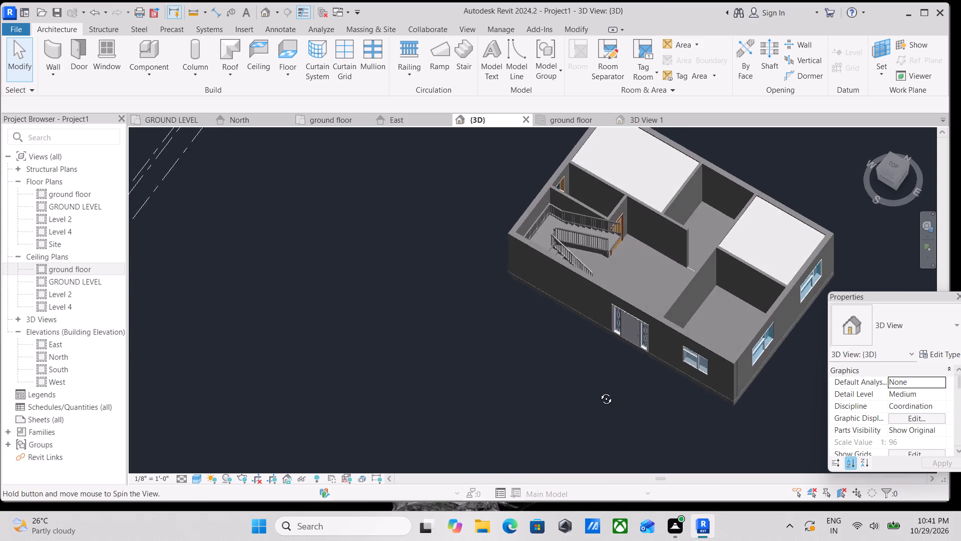
pyautogui.keyDown('shift'); pyautogui.moveTo(599, 391); pyautogui.dragTo(643, 425, button='middle'); pyautogui.keyUp('shift')
pyautogui.scroll(2, 643, 298)
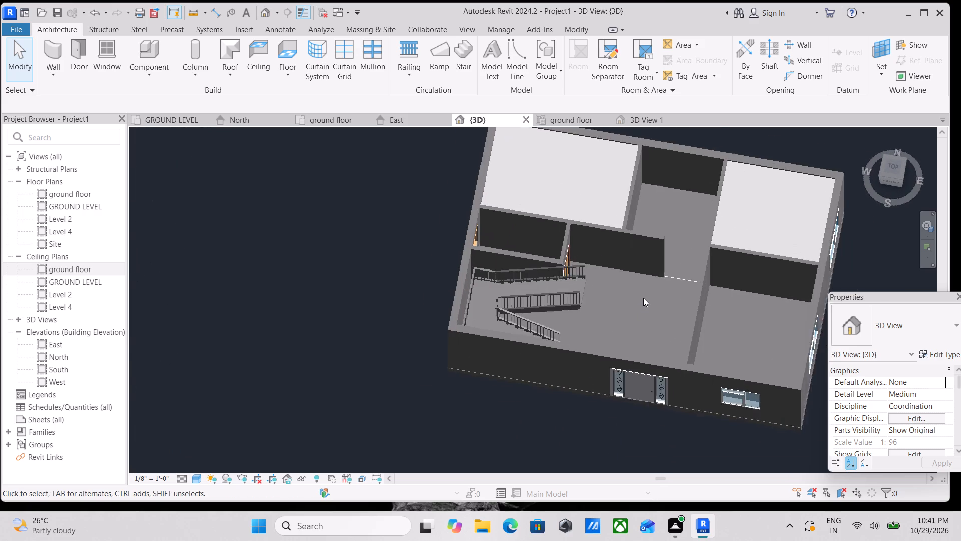
pyautogui.scroll(1, 643, 298)
pyautogui.scroll(-1, 587, 288)
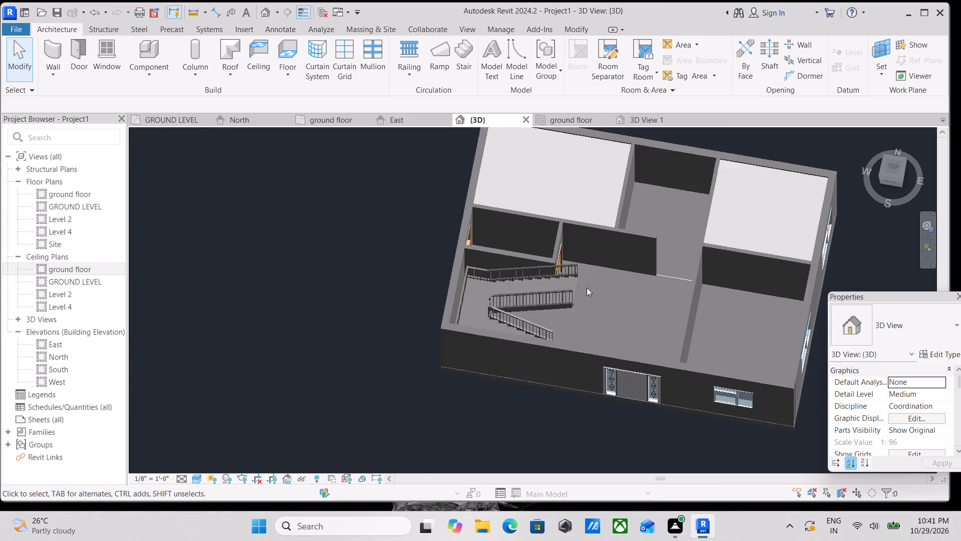
pyautogui.scroll(-1, 587, 288)
pyautogui.moveTo(587, 288); pyautogui.dragTo(595, 312, button='middle')
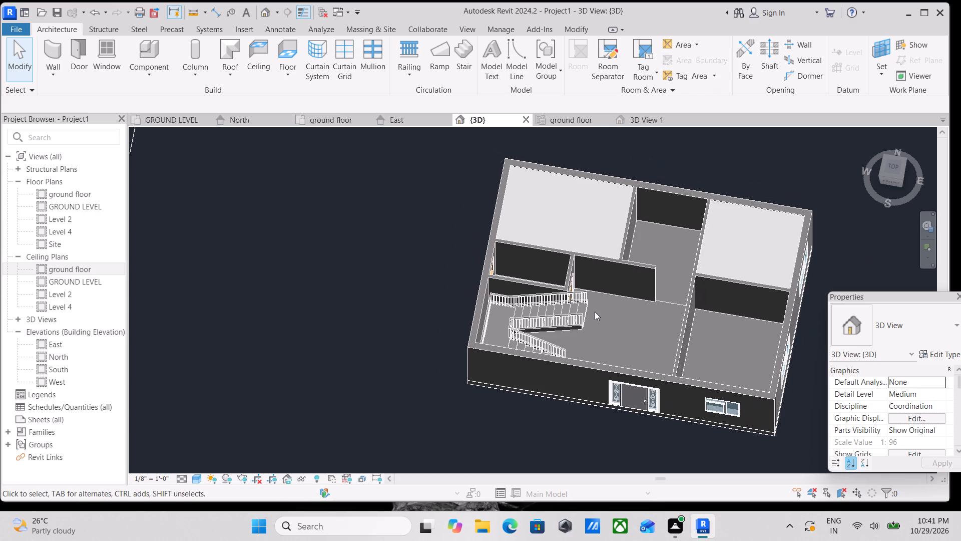
pyautogui.scroll(-1, 595, 312)
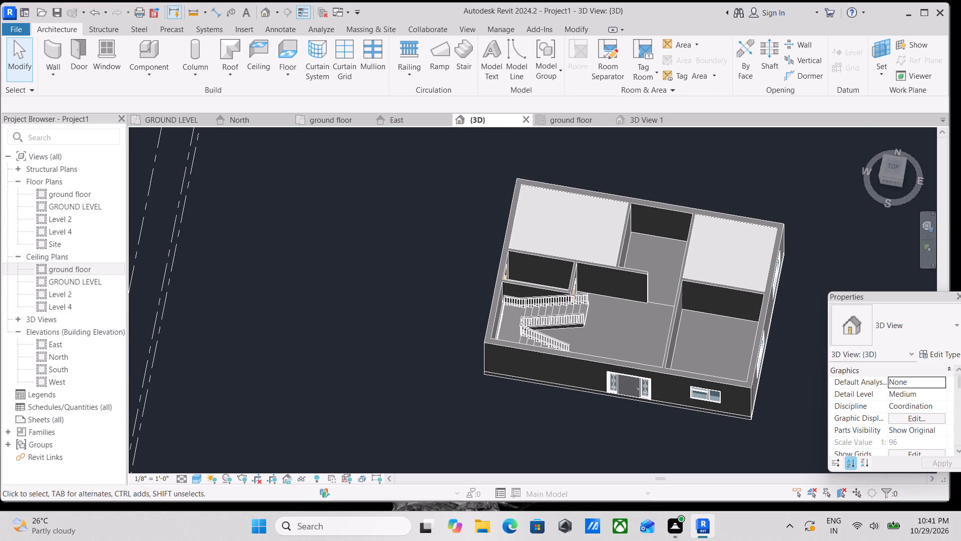
# In the front 3D view, copy the ground-floor walls, doors, windows, stairs and ceilings, and paste them aligned to Level 2.
pyautogui.click(892, 182)
pyautogui.scroll(2, 728, 352)
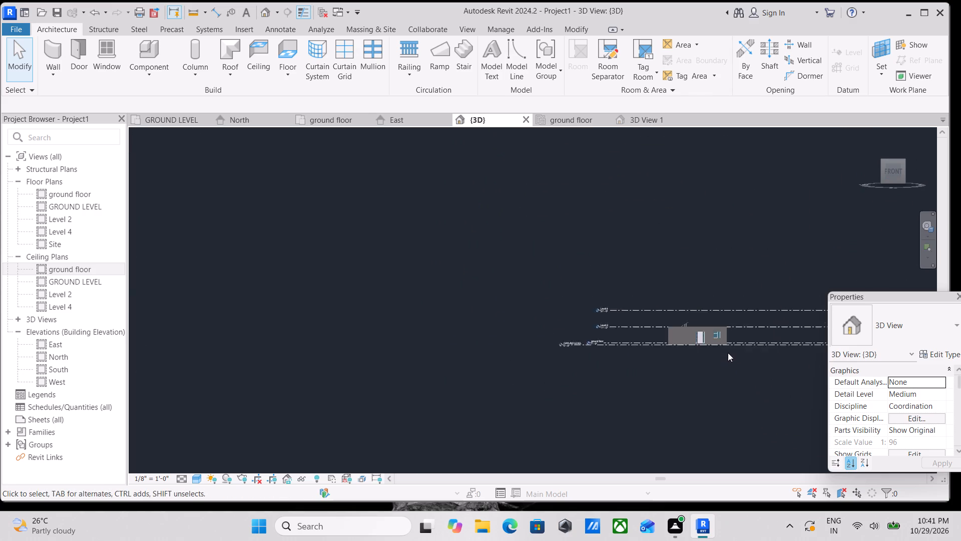
pyautogui.scroll(4, 728, 353)
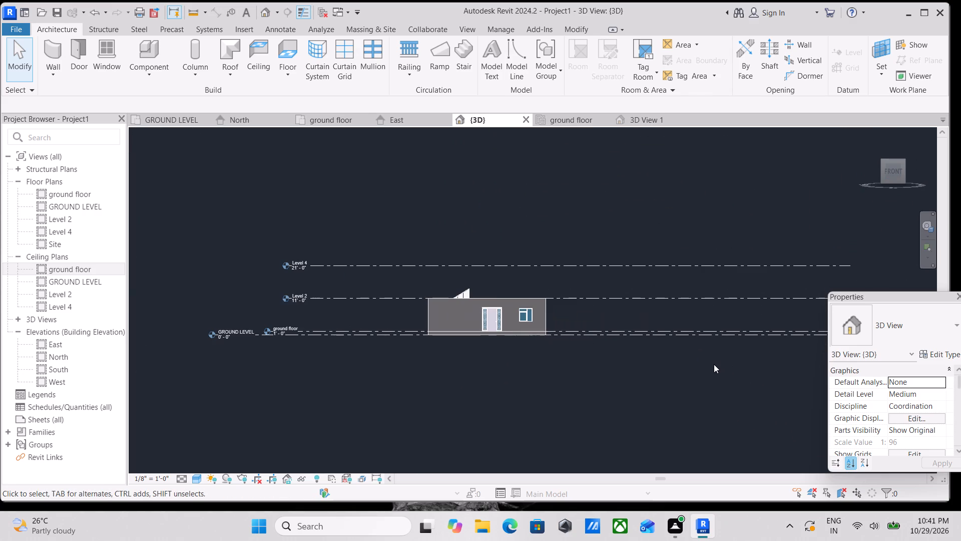
pyautogui.scroll(4, 367, 237)
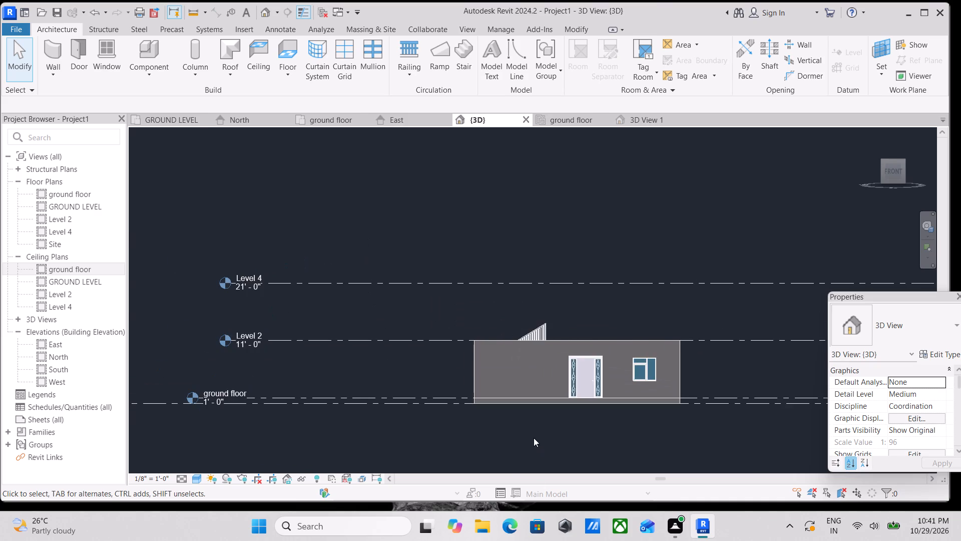
pyautogui.scroll(2, 534, 438)
pyautogui.scroll(2, 479, 388)
pyautogui.moveTo(468, 327); pyautogui.dragTo(440, 291, button='middle')
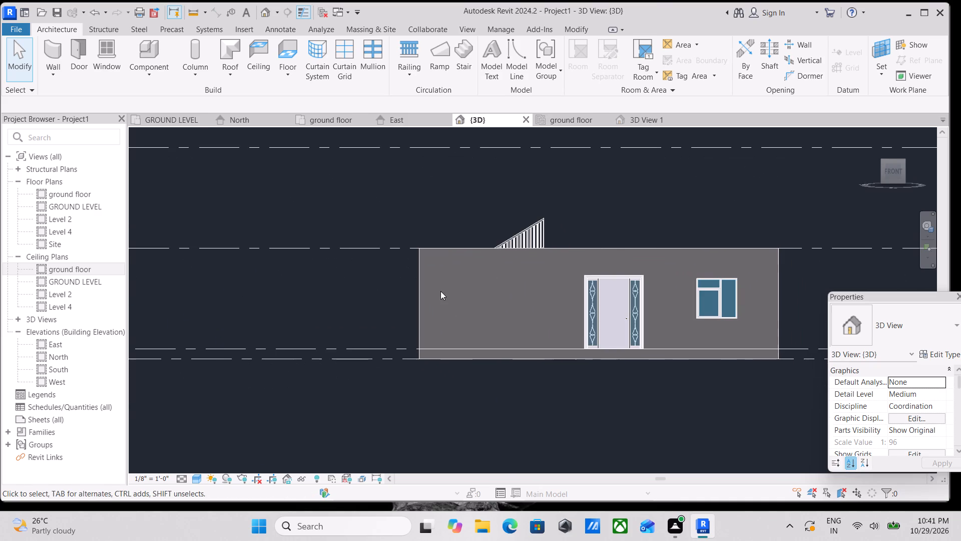
pyautogui.moveTo(372, 205); pyautogui.dragTo(547, 348)
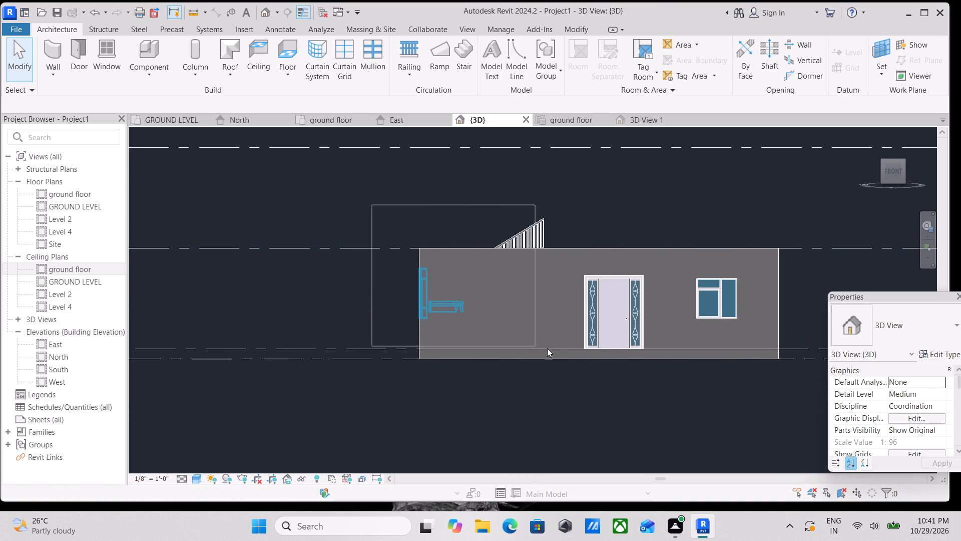
pyautogui.moveTo(547, 348); pyautogui.dragTo(816, 353)
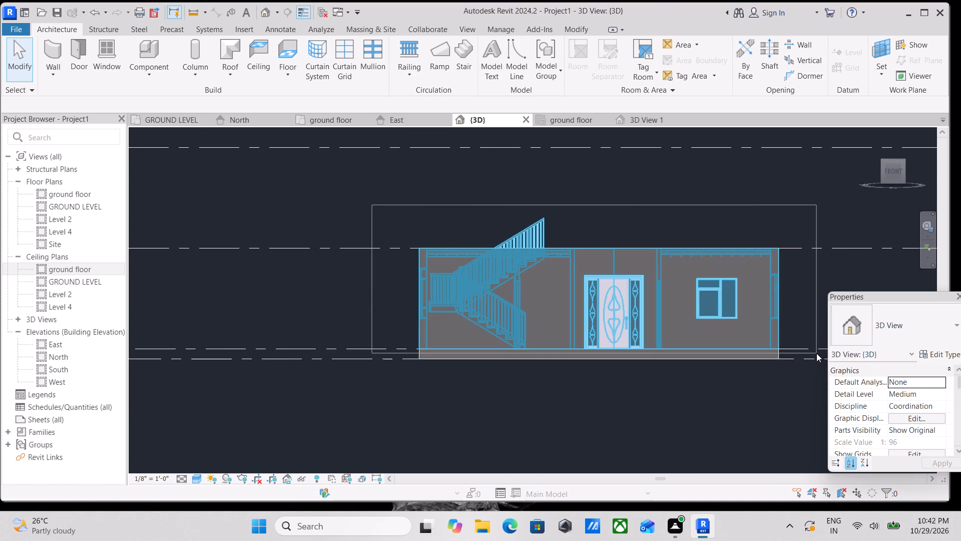
pyautogui.moveTo(816, 353); pyautogui.dragTo(815, 354)
pyautogui.scroll(-1, 507, 251)
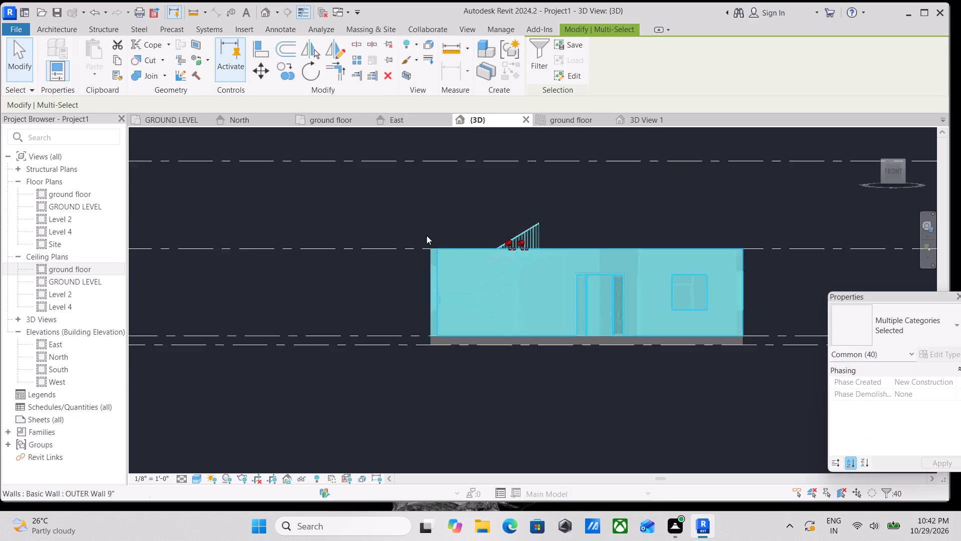
pyautogui.scroll(-1, 426, 235)
pyautogui.moveTo(226, 212); pyautogui.dragTo(391, 275, button='middle')
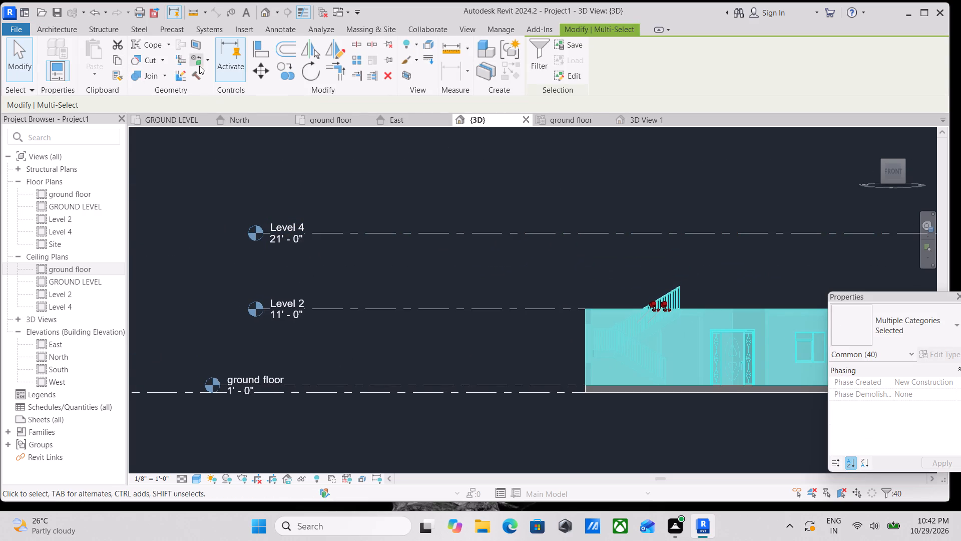
pyautogui.click(113, 61)
pyautogui.click(101, 73)
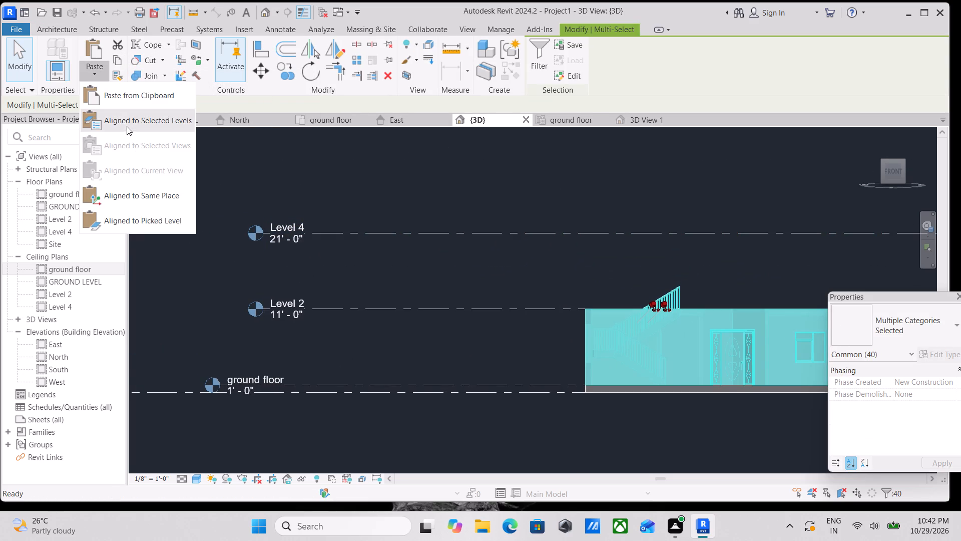
pyautogui.click(128, 117)
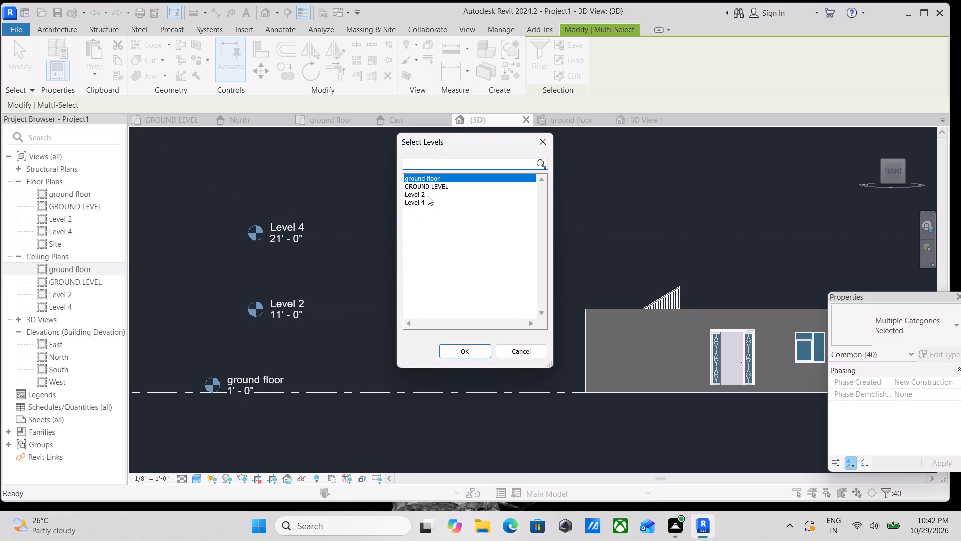
pyautogui.click(428, 196)
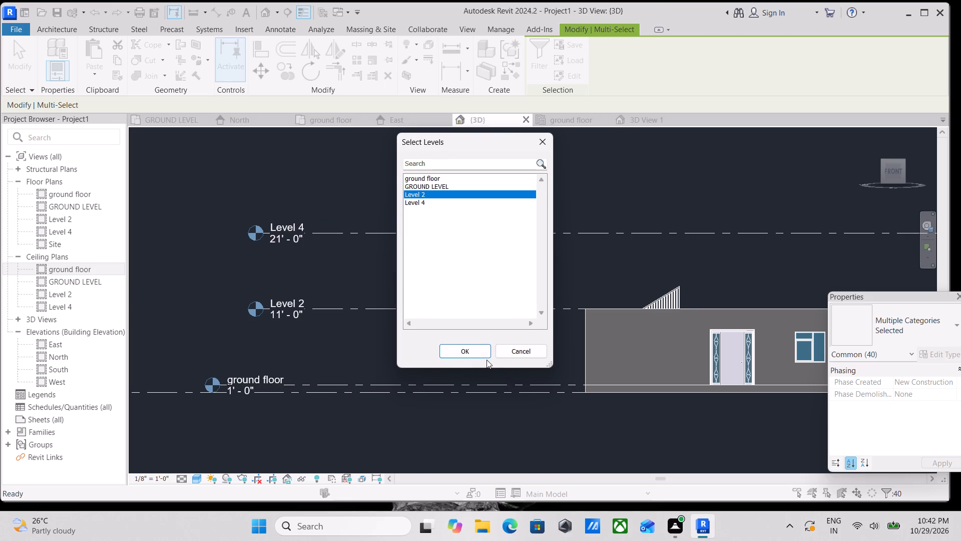
pyautogui.click(470, 349)
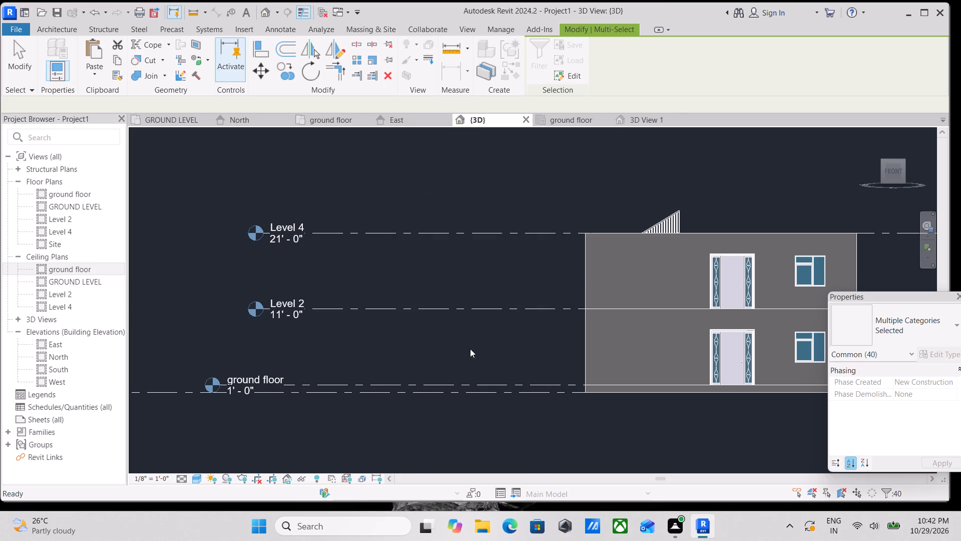
pyautogui.scroll(-2, 479, 356)
pyautogui.scroll(-1, 613, 359)
pyautogui.press('Escape')
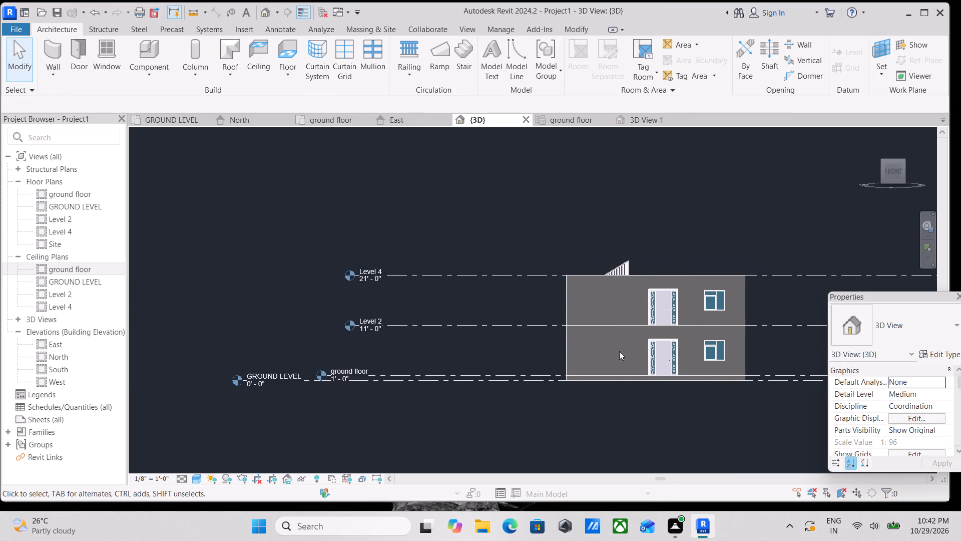
# Check the stacked storeys in 3D and open the Level 2 floor plan.
pyautogui.scroll(-1, 619, 351)
pyautogui.keyDown('shift'); pyautogui.moveTo(615, 351); pyautogui.dragTo(627, 498, button='middle'); pyautogui.keyUp('shift')
pyautogui.keyDown('shift'); pyautogui.moveTo(627, 341); pyautogui.dragTo(668, 369, button='middle'); pyautogui.keyUp('shift')
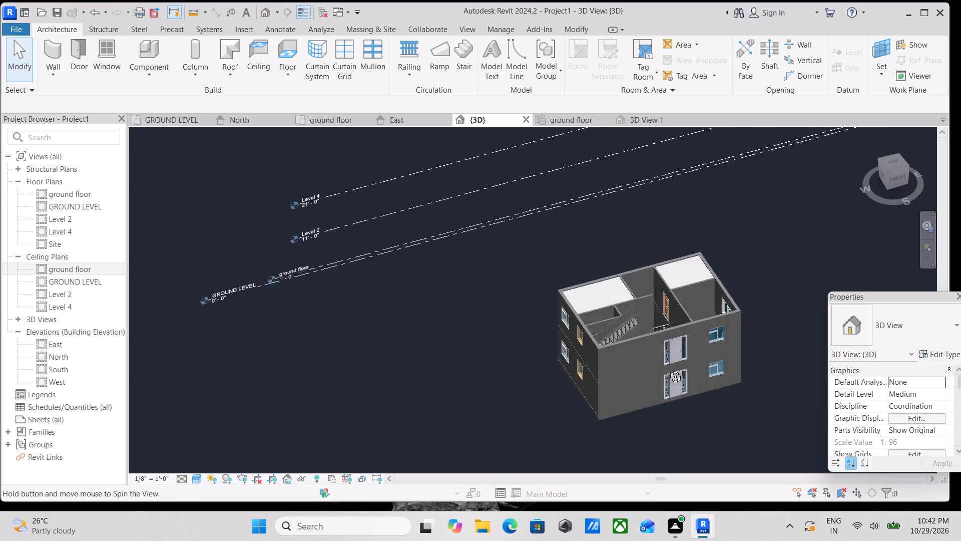
pyautogui.keyDown('shift'); pyautogui.moveTo(668, 369); pyautogui.dragTo(587, 389, button='middle'); pyautogui.keyUp('shift')
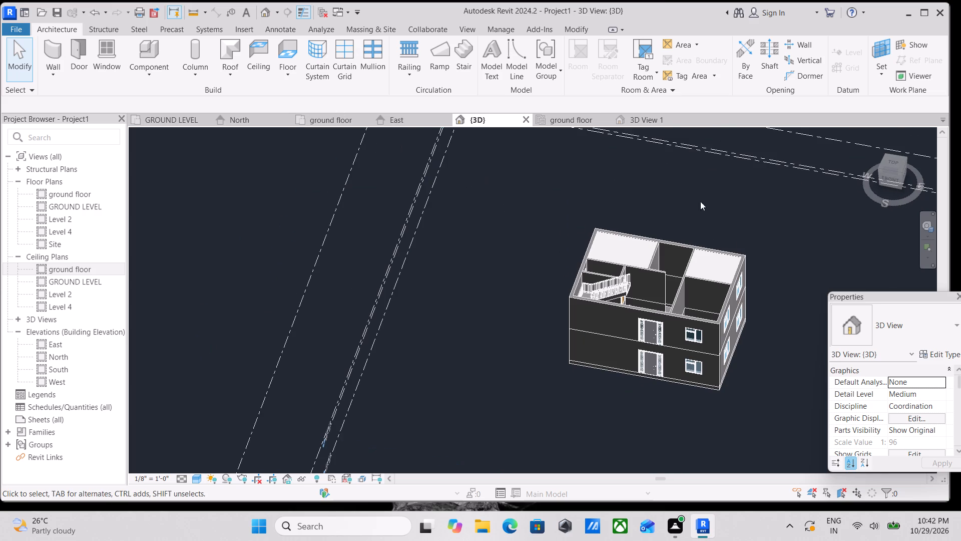
pyautogui.click(325, 118)
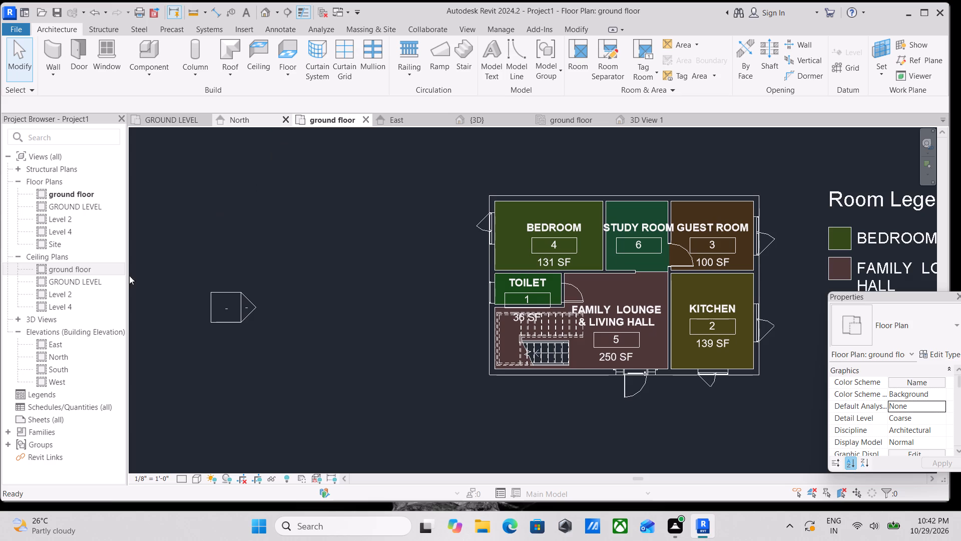
pyautogui.doubleClick(72, 218)
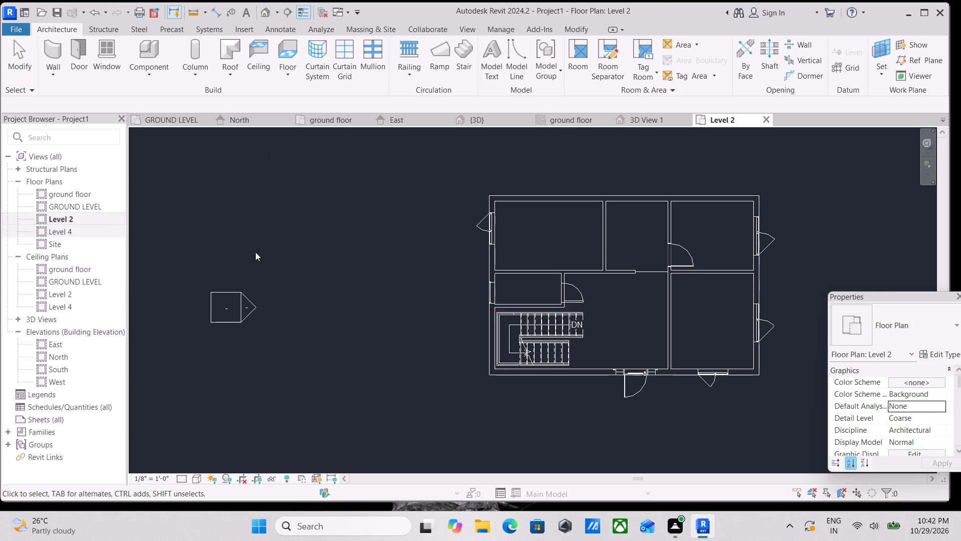
pyautogui.scroll(4, 649, 289)
pyautogui.scroll(-3, 649, 289)
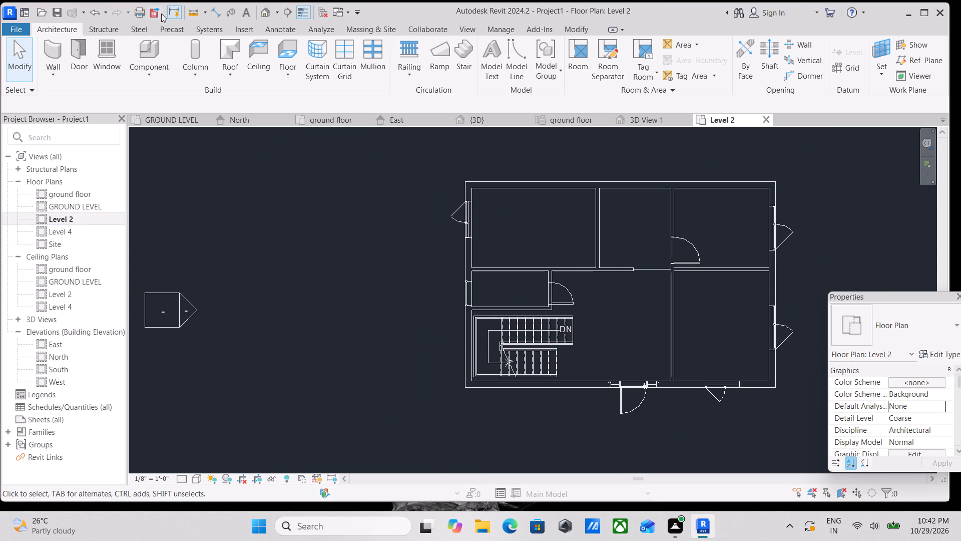
# Start an architectural floor on Level 2 and duplicate its FLOORING 1' type under the name FLOORING 6".
pyautogui.click(284, 69)
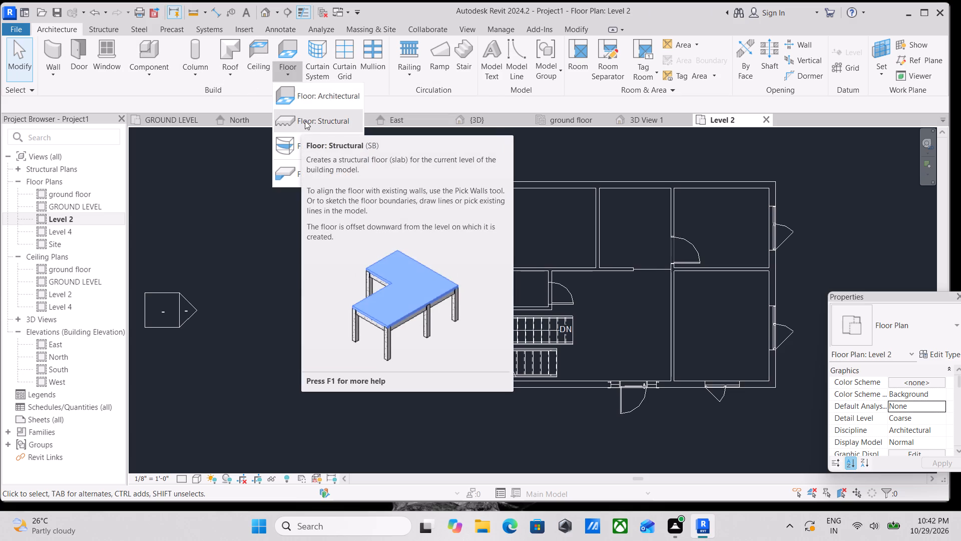
pyautogui.click(309, 99)
pyautogui.scroll(-1, 384, 154)
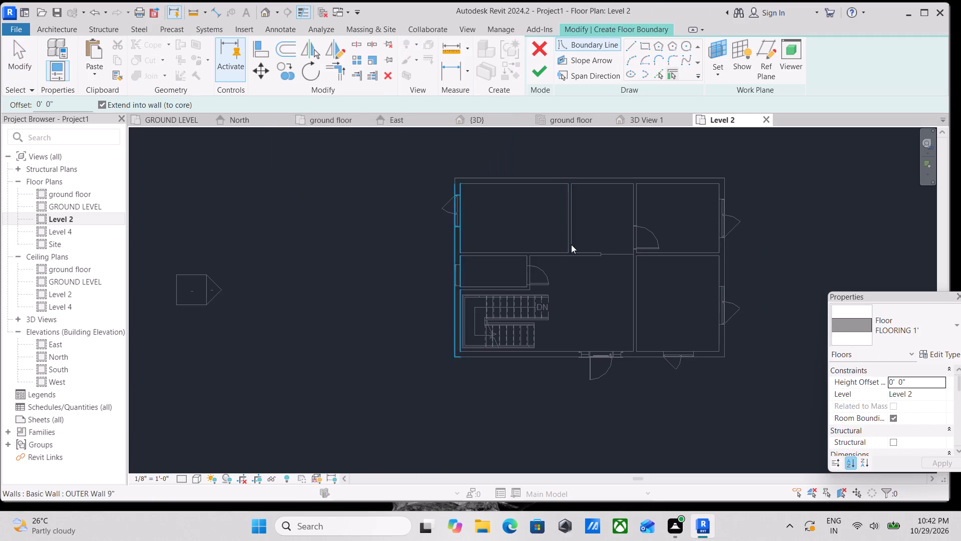
pyautogui.click(953, 356)
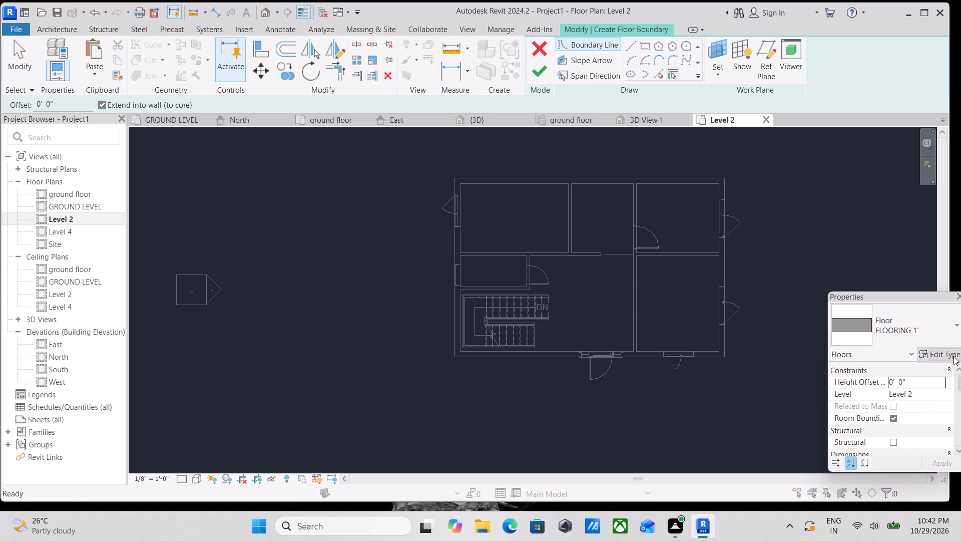
pyautogui.click(914, 119)
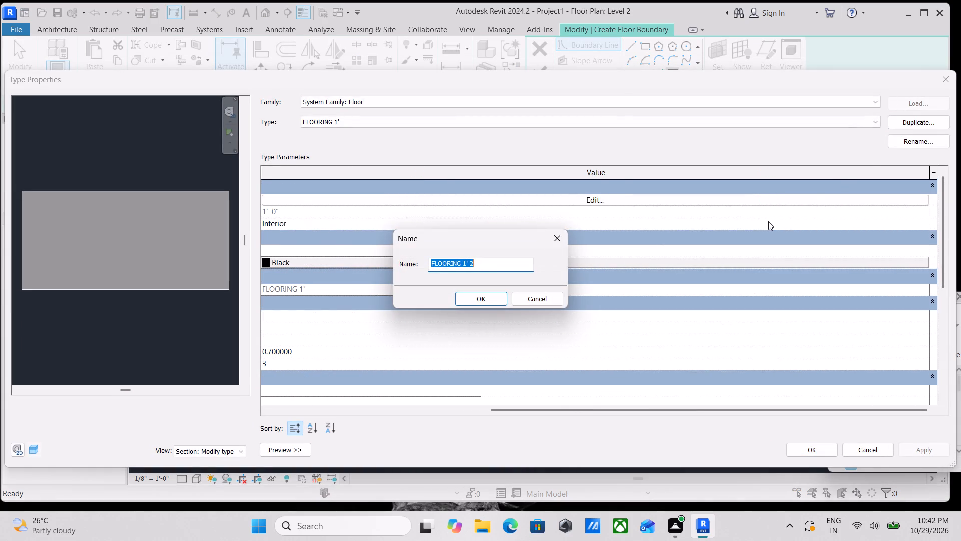
pyautogui.press('BackSpace')
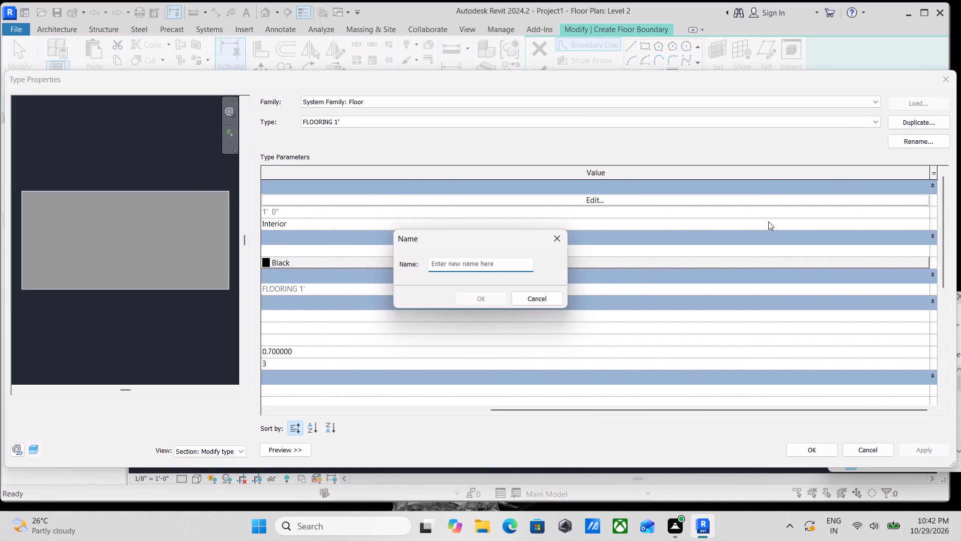
pyautogui.write('FLOORING 6')
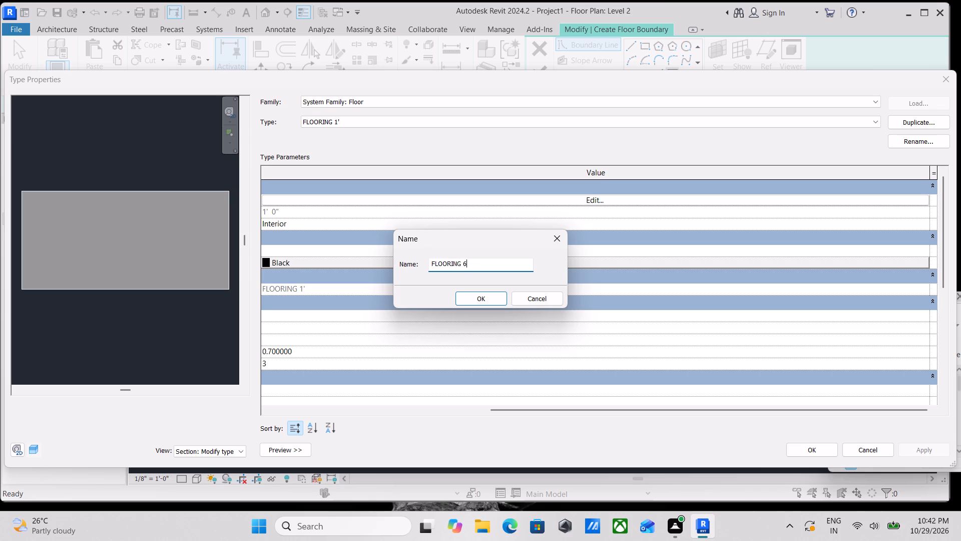
pyautogui.hotkey('shift', '"')
pyautogui.click(479, 303)
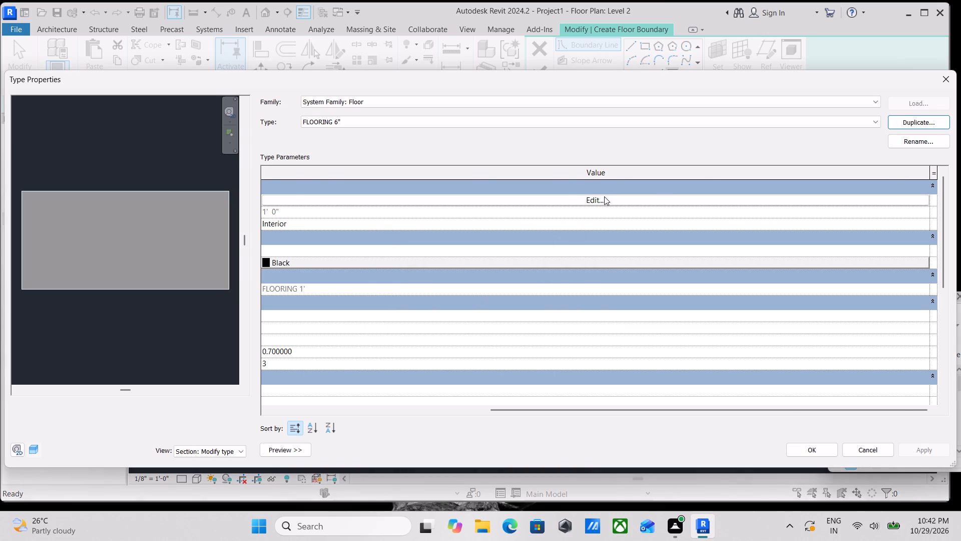
# Set the structure layer thickness of the FLOORING 6" type to 6" and apply the type.
pyautogui.click(604, 197)
pyautogui.click(576, 199)
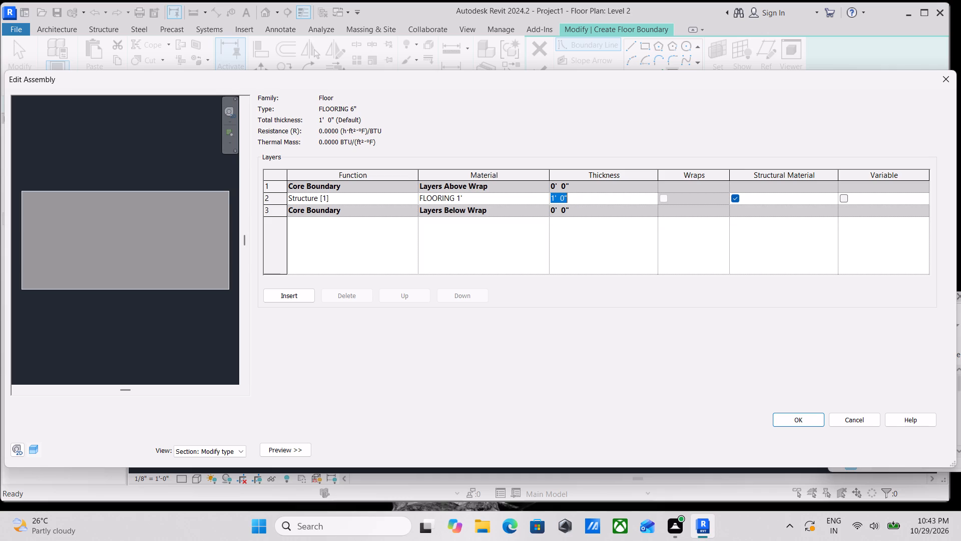
pyautogui.press('6')
pyautogui.hotkey('shift', '"')
pyautogui.click(795, 420)
pyautogui.click(933, 450)
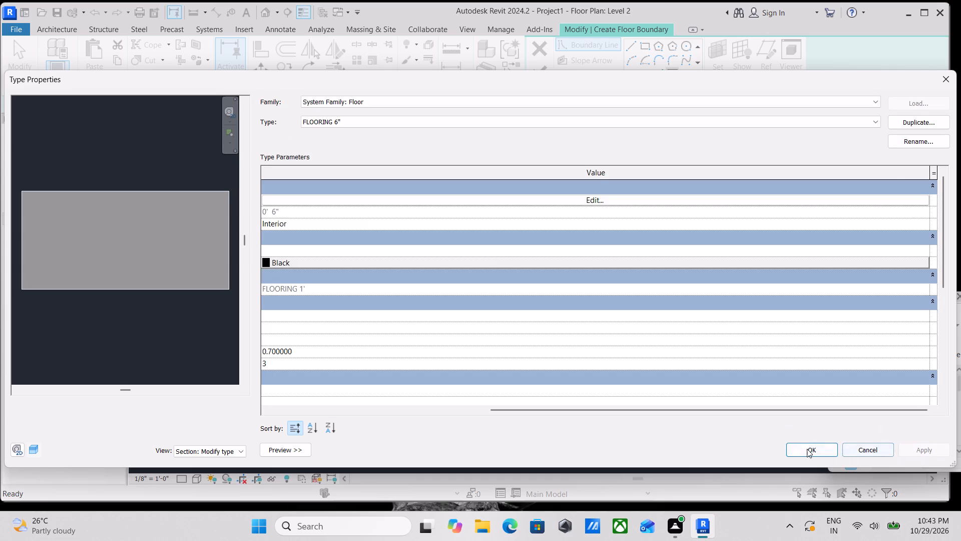
pyautogui.click(807, 449)
# Sketch a rectangular floor boundary along the inner wall faces of the northwest room.
pyautogui.scroll(3, 490, 178)
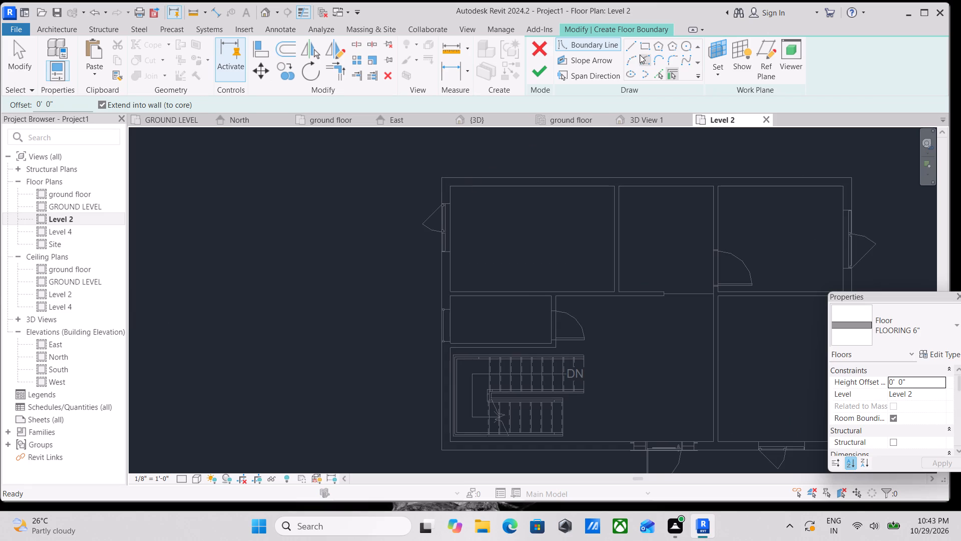
pyautogui.click(644, 44)
pyautogui.scroll(3, 463, 219)
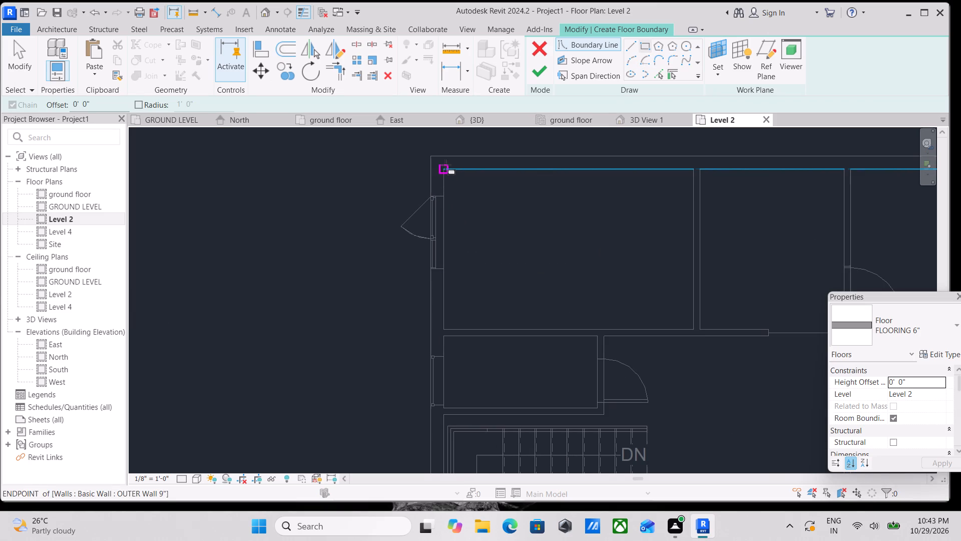
pyautogui.click(442, 168)
pyautogui.moveTo(483, 197); pyautogui.dragTo(403, 147, button='middle')
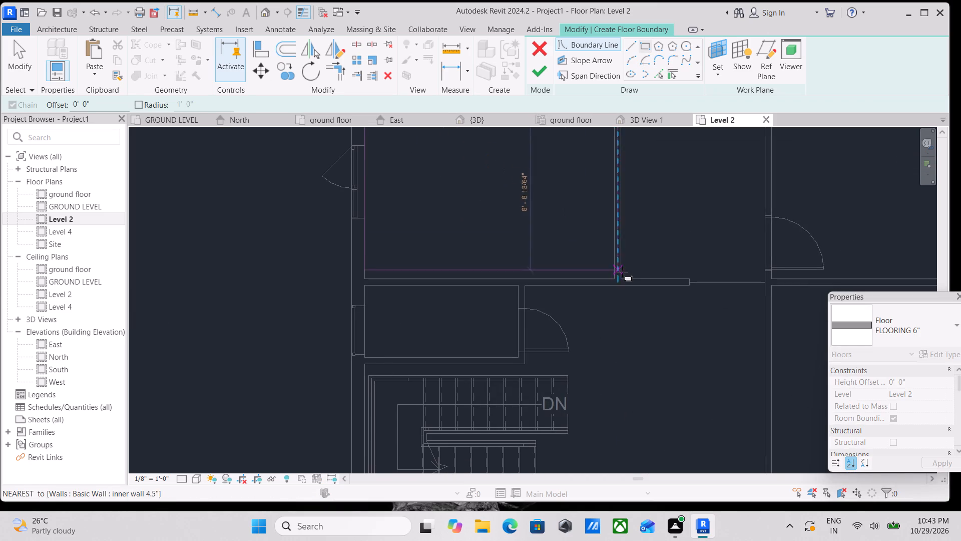
pyautogui.click(613, 277)
pyautogui.scroll(-1, 613, 276)
pyautogui.moveTo(613, 276); pyautogui.dragTo(525, 332, button='middle')
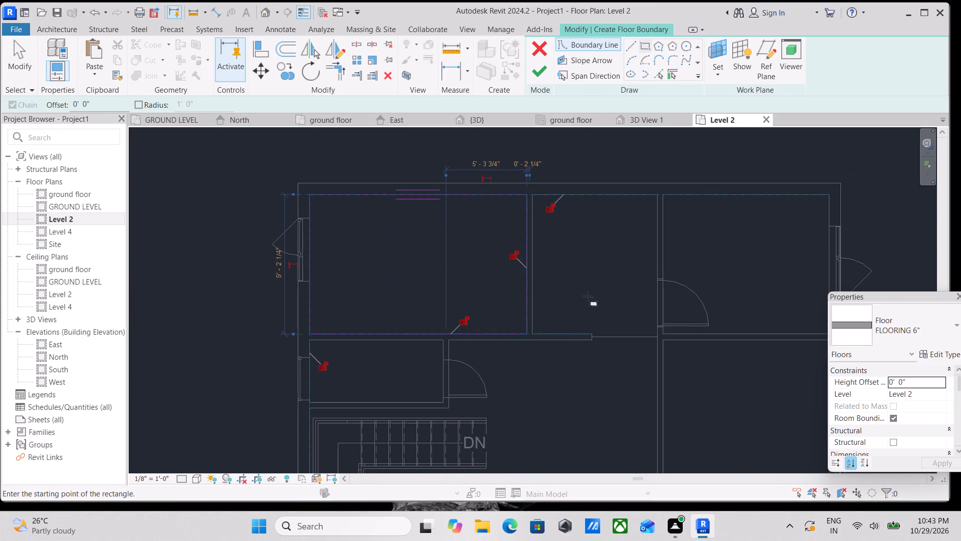
# Sketch a rectangular floor boundary about 9'-2" deep over the middle room on the north side.
pyautogui.click(533, 195)
pyautogui.moveTo(610, 314); pyautogui.dragTo(545, 270, button='middle')
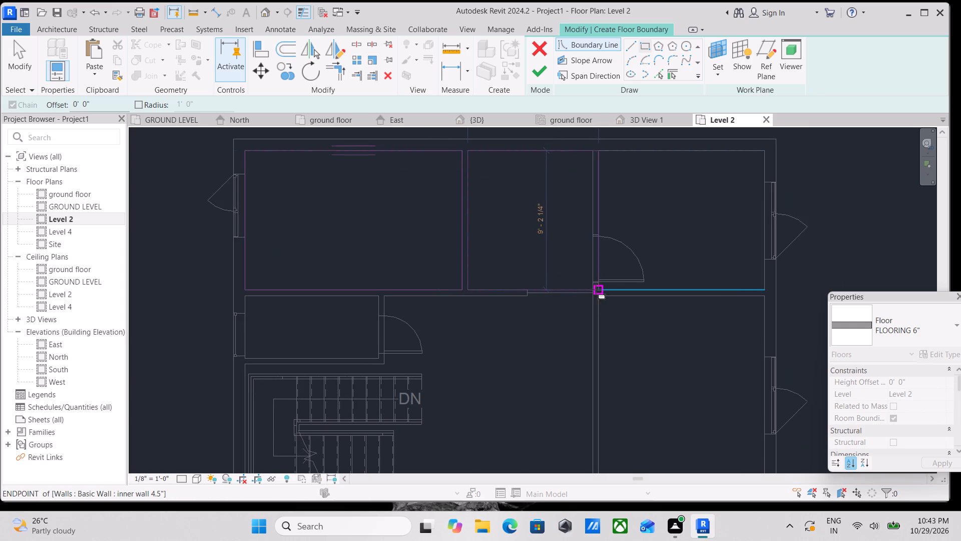
pyautogui.click(596, 290)
pyautogui.moveTo(625, 227); pyautogui.dragTo(561, 261, button='middle')
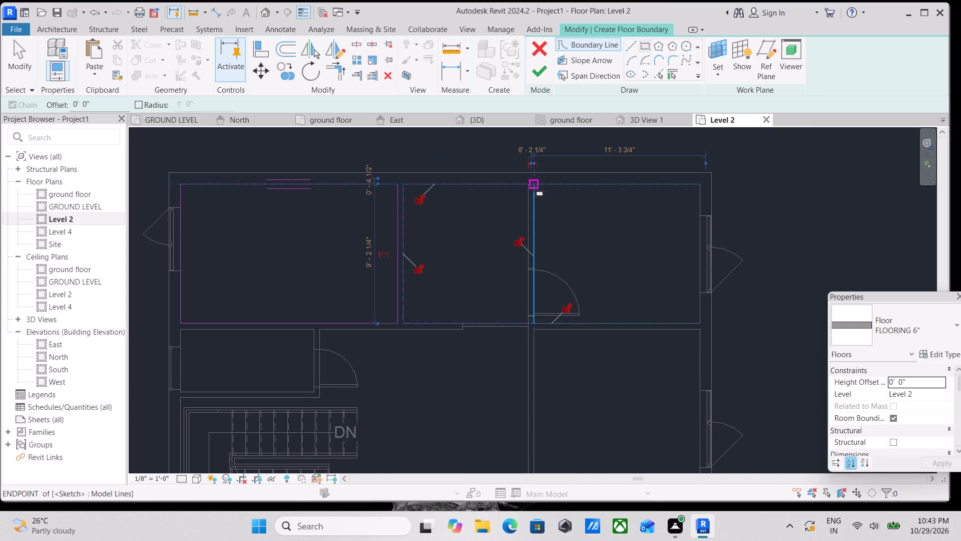
pyautogui.press('Escape')
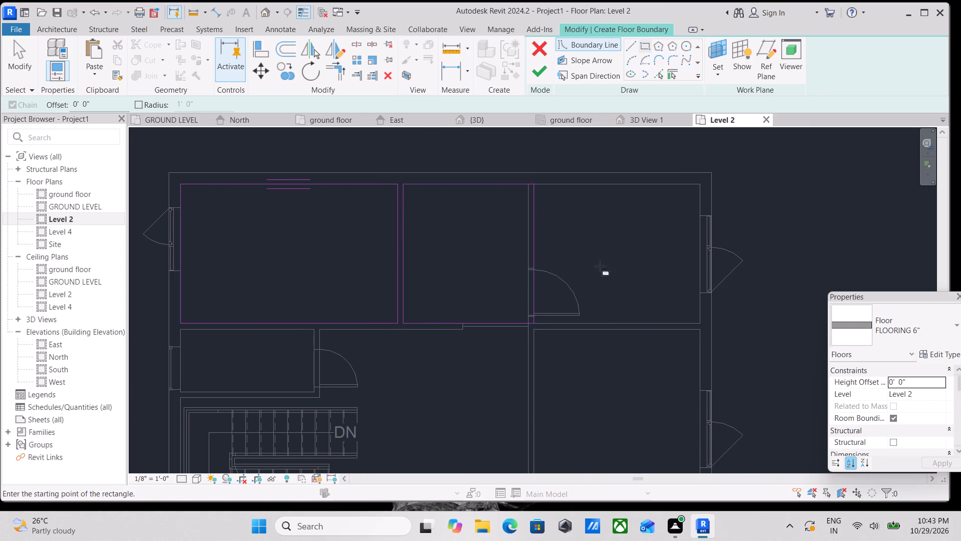
pyautogui.press('Escape')
pyautogui.press('Escape')
# Nudge the middle room's east boundary line west onto the room-side face of the partition wall.
pyautogui.click(534, 285)
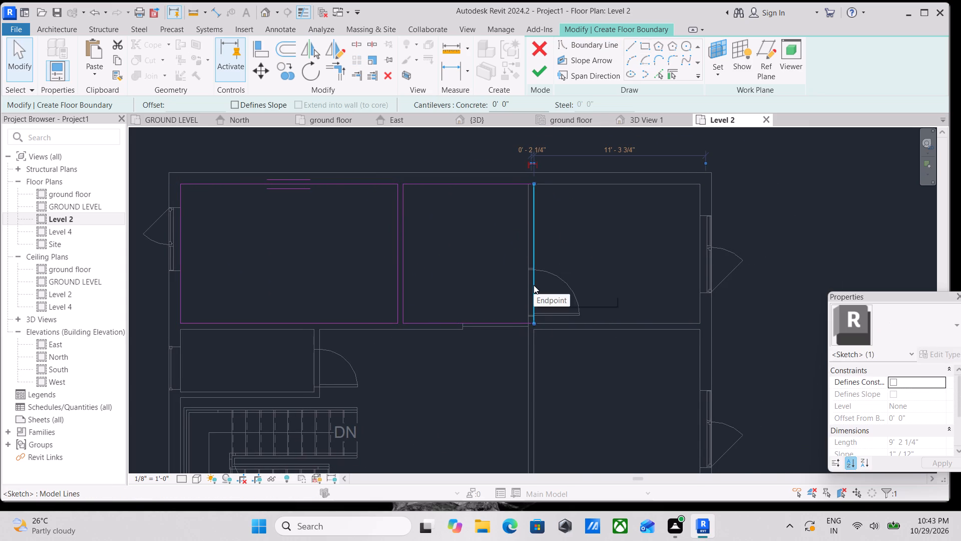
pyautogui.press('Left')
pyautogui.press('Left')
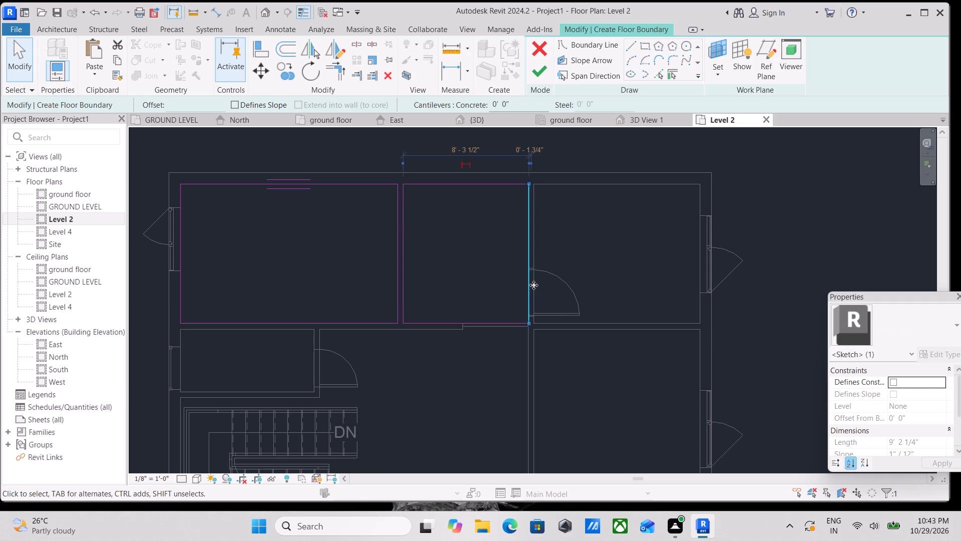
pyautogui.scroll(5, 527, 340)
pyautogui.press('Escape')
pyautogui.scroll(2, 534, 326)
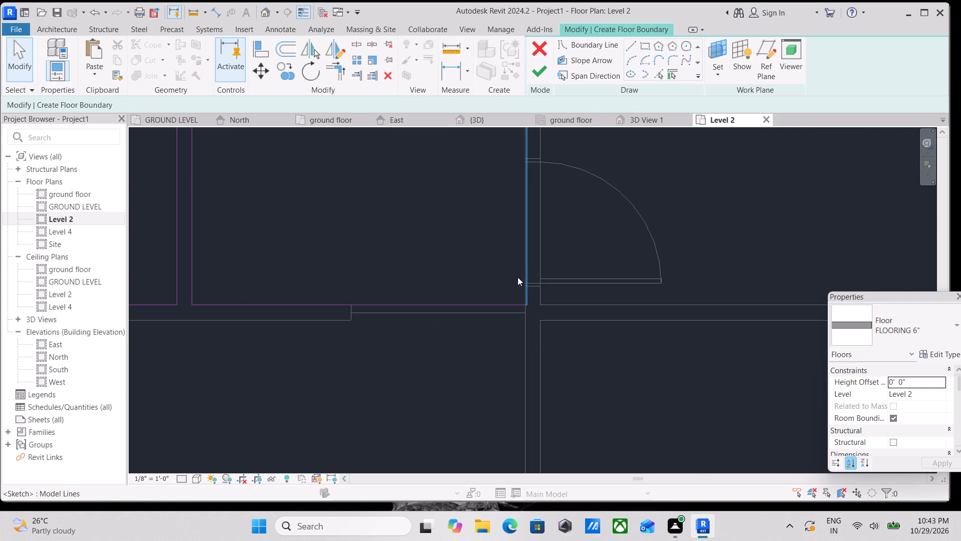
pyautogui.scroll(6, 518, 276)
pyautogui.click(540, 275)
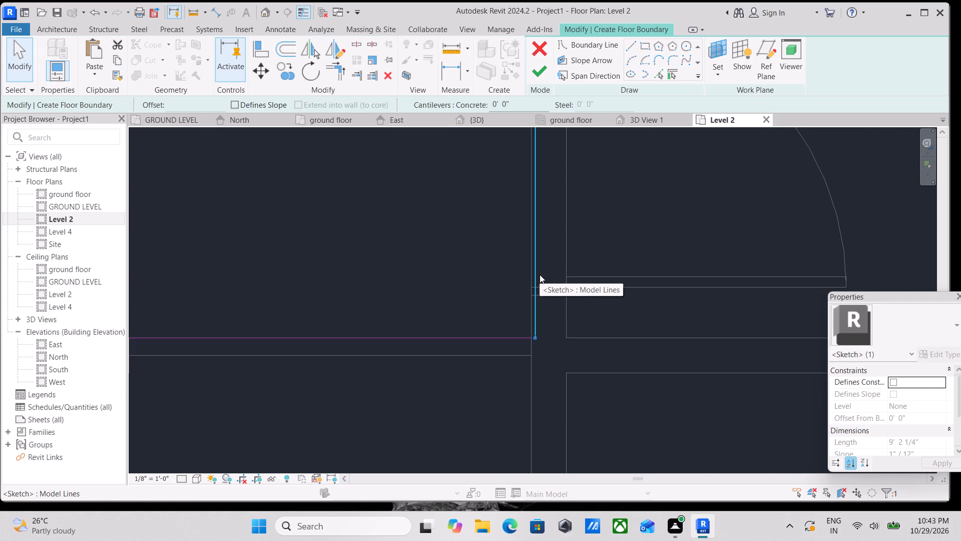
pyautogui.press('Left')
pyautogui.press('Left')
pyautogui.press('Left')
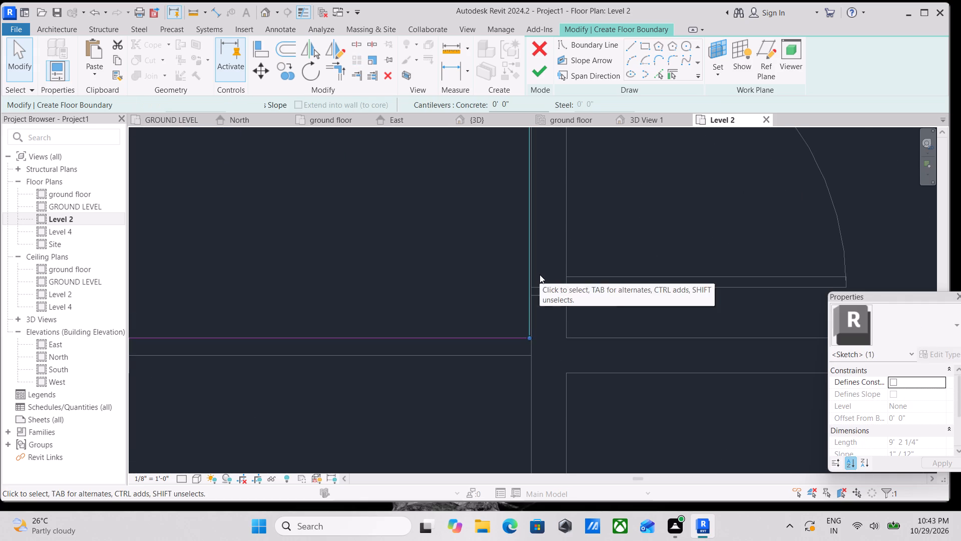
pyautogui.press('Right')
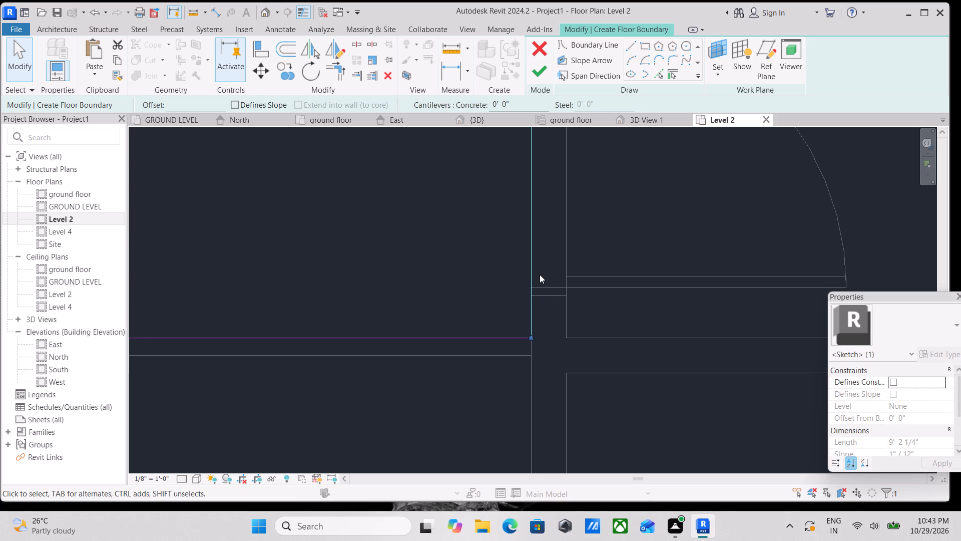
pyautogui.scroll(-4, 540, 275)
pyautogui.moveTo(540, 275); pyautogui.dragTo(538, 354, button='middle')
pyautogui.scroll(1, 538, 355)
pyautogui.press('Escape')
# Sketch a rectangular floor boundary along the inner wall faces of the northeast room.
pyautogui.scroll(-5, 554, 263)
pyautogui.moveTo(554, 266); pyautogui.dragTo(550, 340, button='middle')
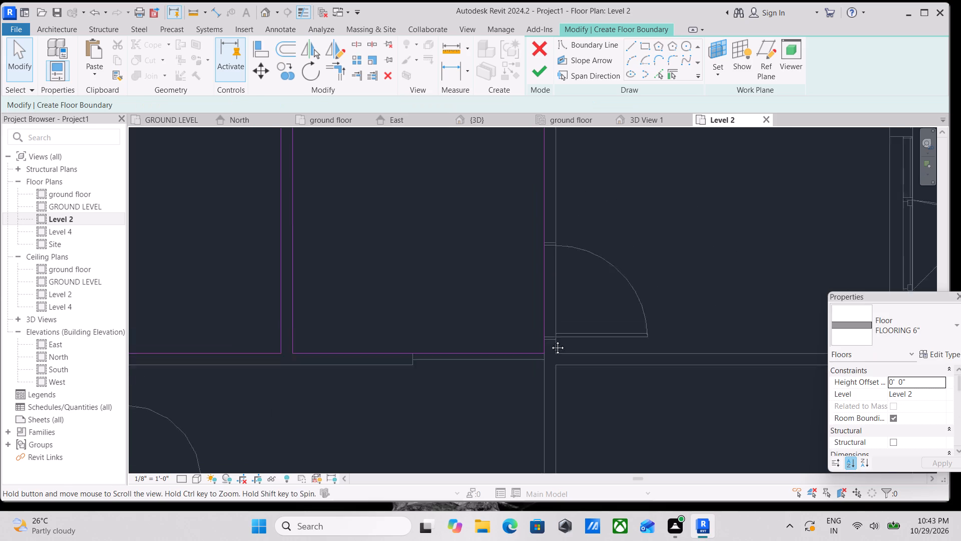
pyautogui.moveTo(550, 340); pyautogui.dragTo(548, 365, button='middle')
pyautogui.scroll(-2, 627, 245)
pyautogui.moveTo(627, 245); pyautogui.dragTo(626, 267, button='middle')
pyautogui.click(639, 42)
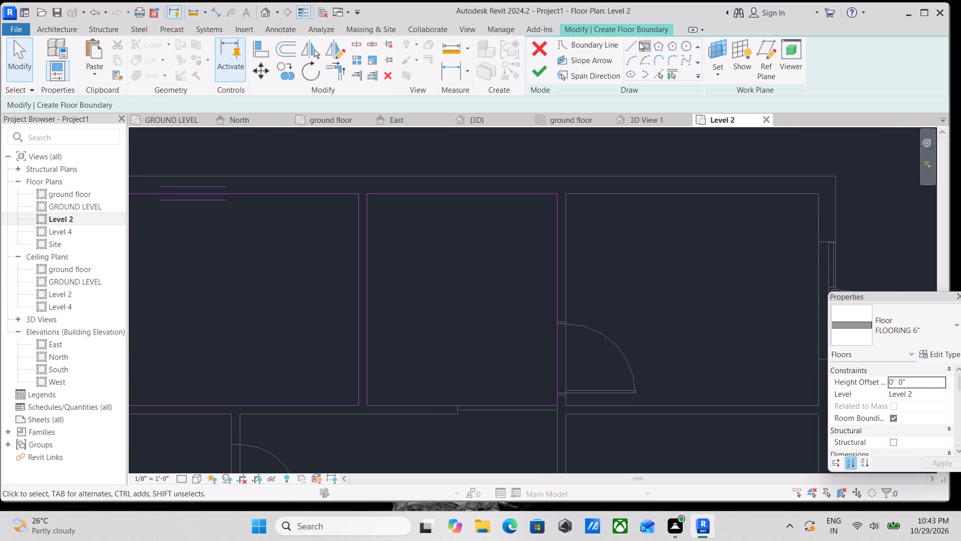
pyautogui.moveTo(614, 204); pyautogui.dragTo(608, 131, button='middle')
pyautogui.scroll(-1, 609, 177)
pyautogui.moveTo(609, 177); pyautogui.dragTo(658, 222, button='middle')
pyautogui.scroll(-2, 659, 222)
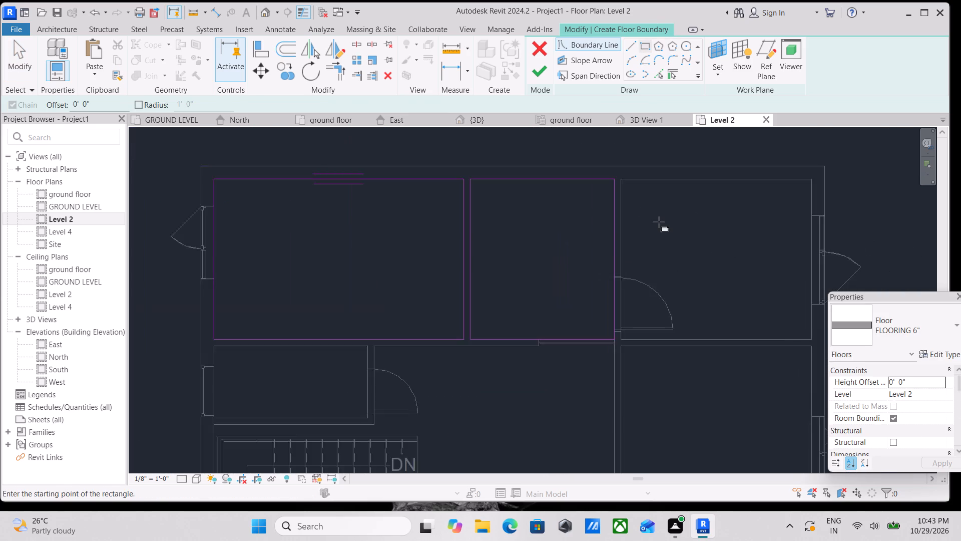
pyautogui.moveTo(659, 222); pyautogui.dragTo(656, 183, button='middle')
pyautogui.moveTo(656, 180); pyautogui.dragTo(655, 222, button='middle')
pyautogui.click(626, 185)
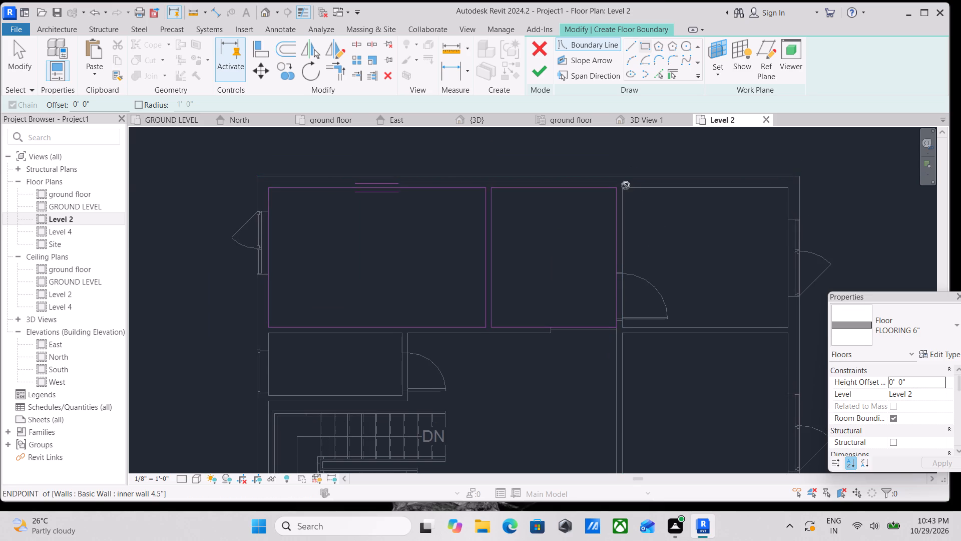
pyautogui.moveTo(697, 248); pyautogui.dragTo(627, 139, button='middle')
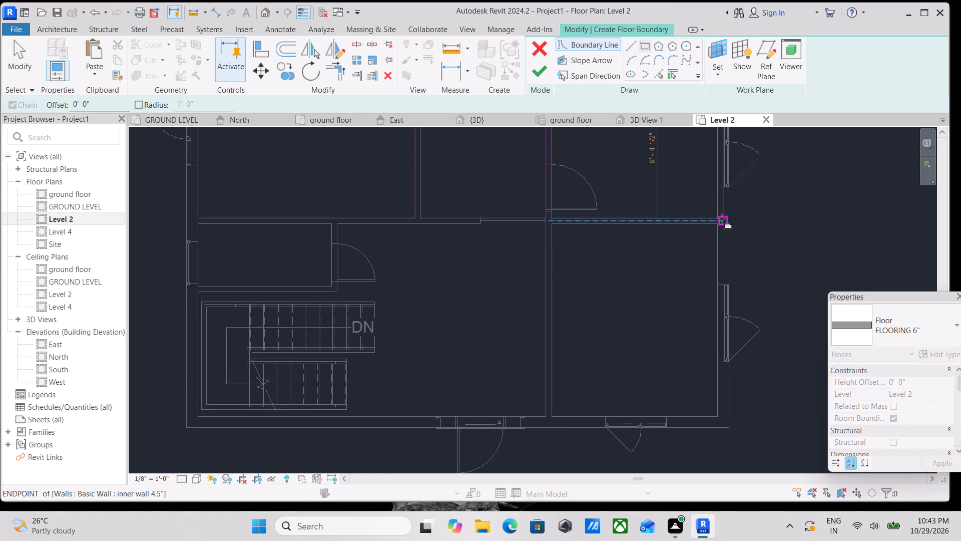
pyautogui.click(717, 216)
# Sketch a rectangular floor boundary about 10'-11" by 12'-8" inside the southeast room's walls.
pyautogui.scroll(-3, 657, 190)
pyautogui.moveTo(653, 186); pyautogui.dragTo(654, 139, button='middle')
pyautogui.scroll(2, 595, 177)
pyautogui.click(587, 163)
pyautogui.moveTo(642, 251); pyautogui.dragTo(619, 179, button='middle')
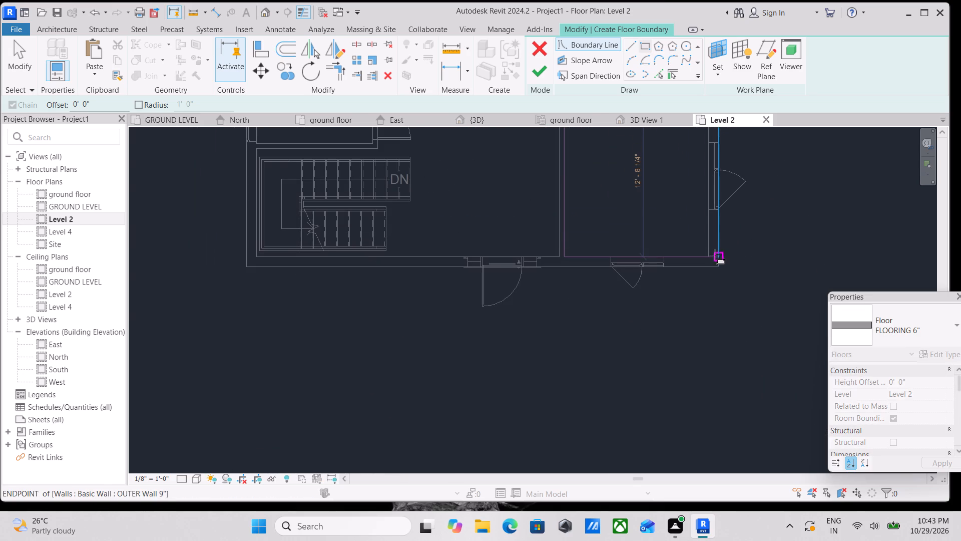
pyautogui.click(709, 255)
pyautogui.moveTo(542, 189); pyautogui.dragTo(689, 219, button='middle')
pyautogui.scroll(-1, 563, 215)
pyautogui.moveTo(563, 215); pyautogui.dragTo(595, 244, button='middle')
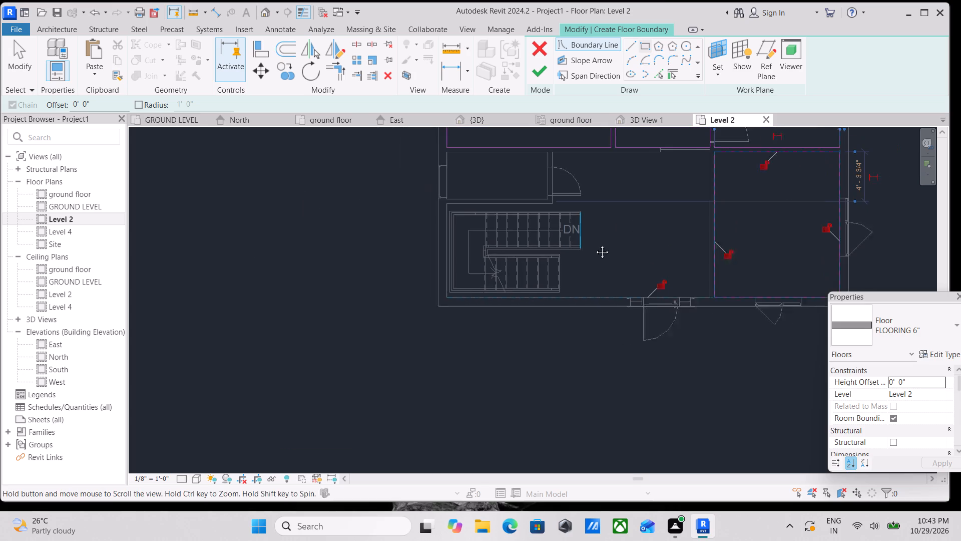
pyautogui.moveTo(595, 244); pyautogui.dragTo(598, 251, button='middle')
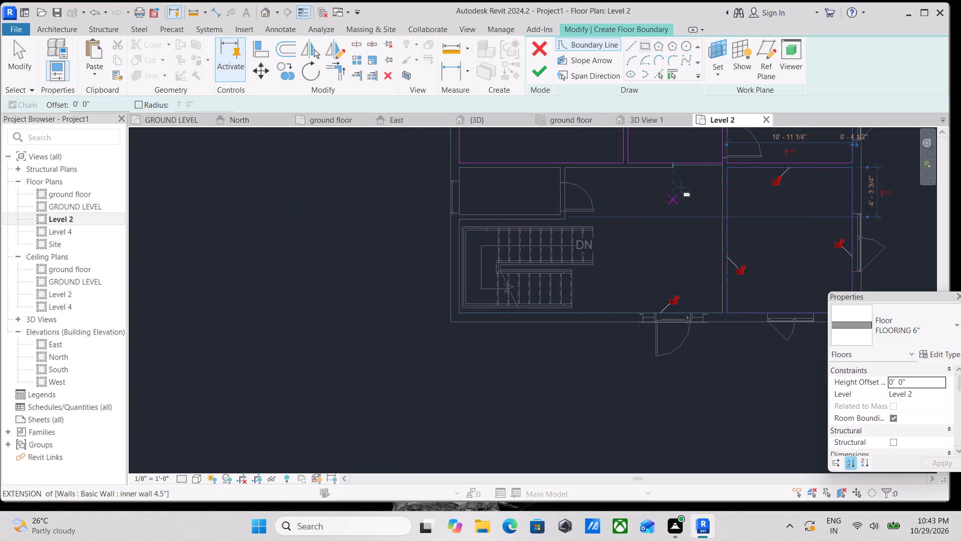
pyautogui.moveTo(609, 188); pyautogui.dragTo(618, 238, button='middle')
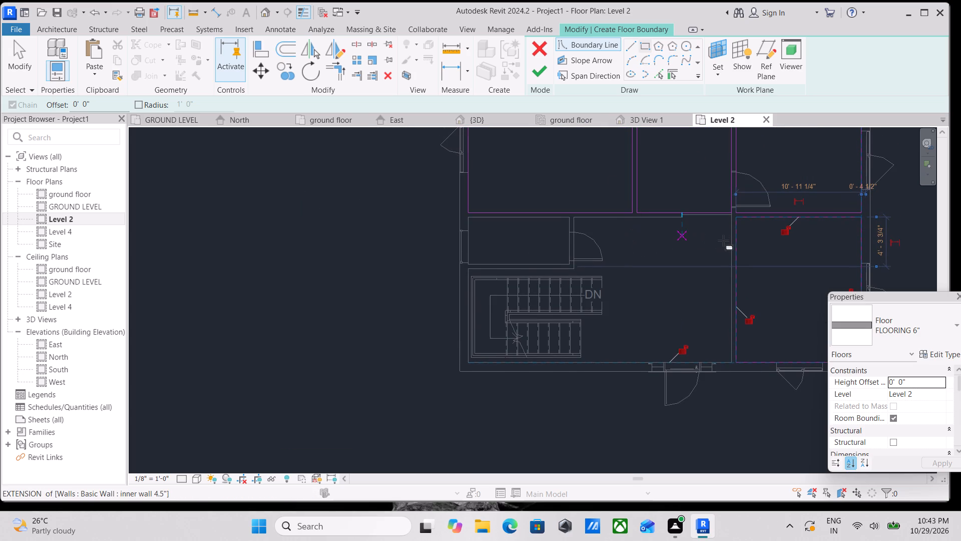
pyautogui.press('Escape')
pyautogui.press('Escape')
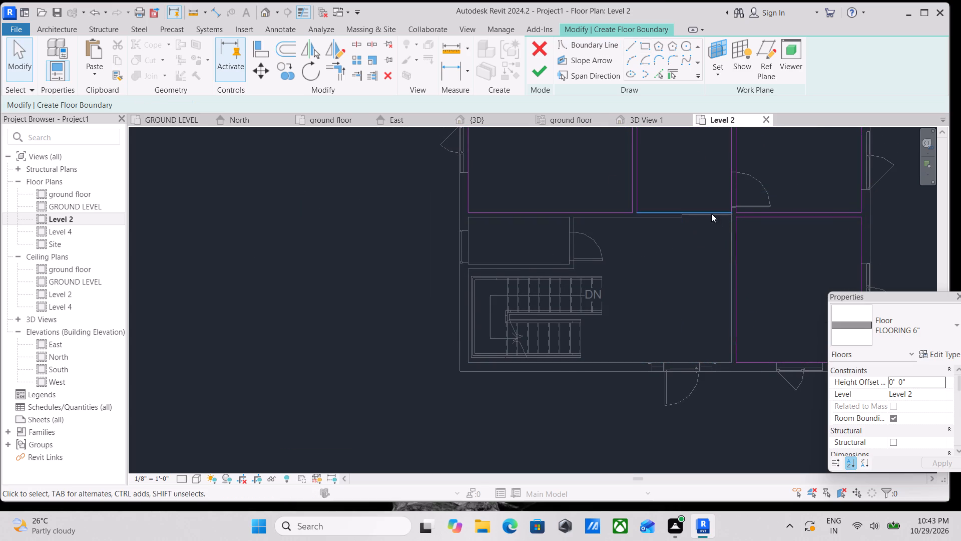
# Delete all four floor boundary lines of the middle room on the north side.
pyautogui.click(710, 212)
pyautogui.rightClick(710, 212)
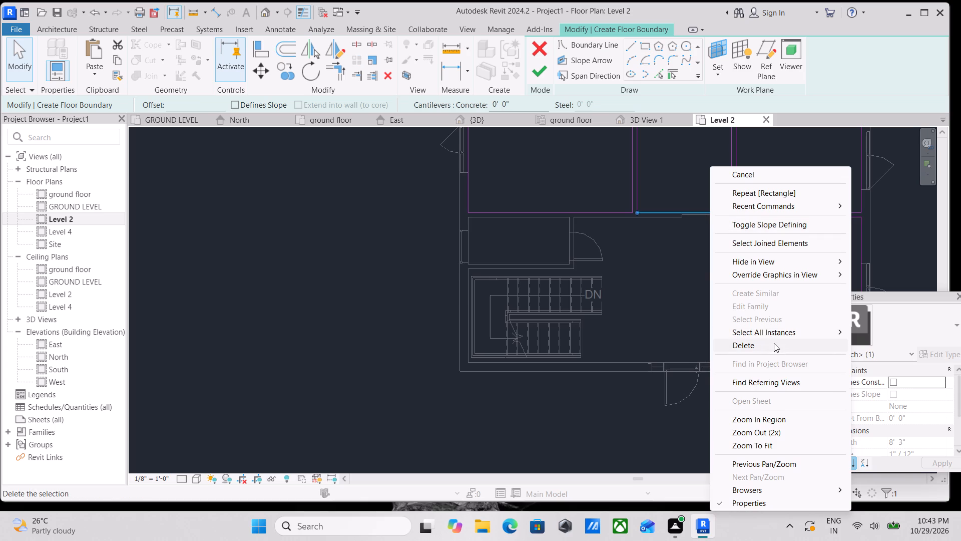
pyautogui.click(774, 343)
pyautogui.moveTo(703, 188); pyautogui.dragTo(701, 222, button='middle')
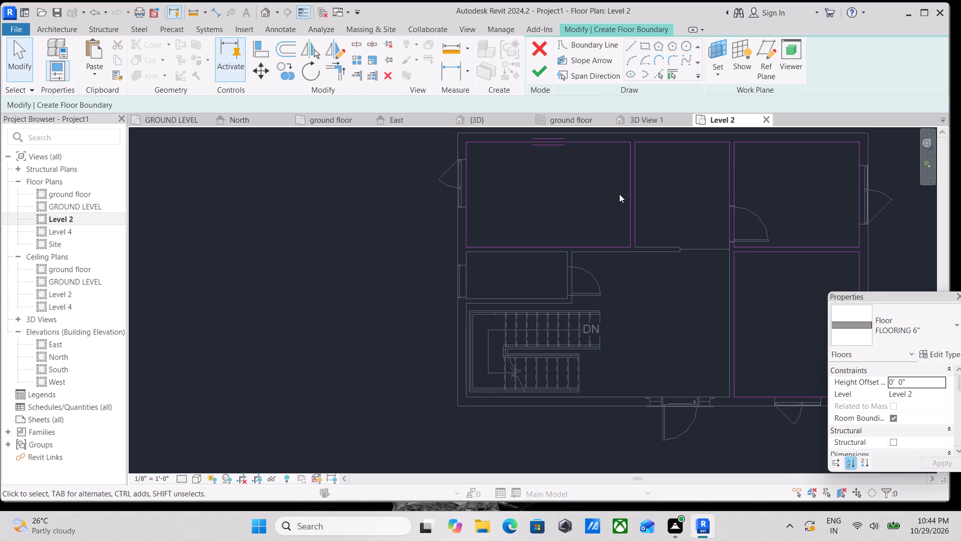
pyautogui.click(635, 187)
pyautogui.rightClick(635, 186)
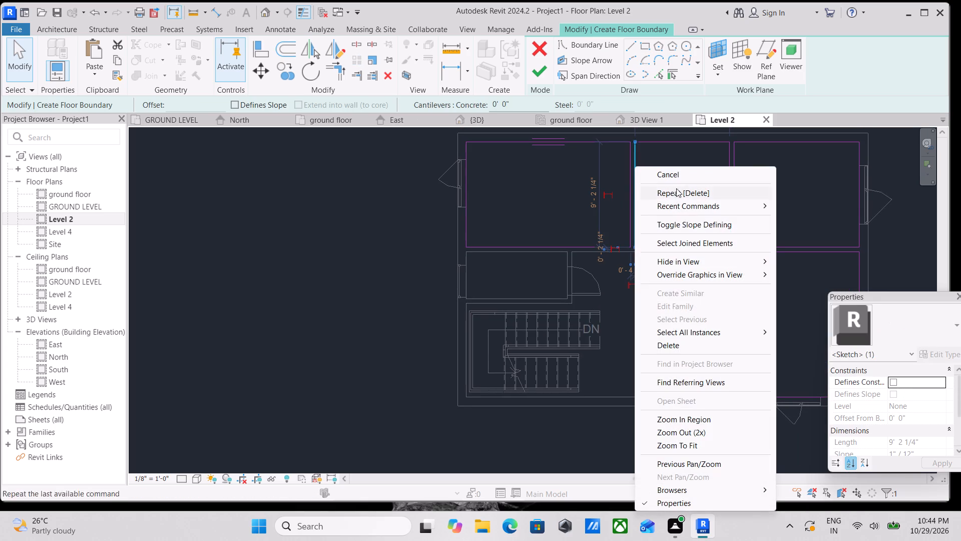
pyautogui.click(685, 341)
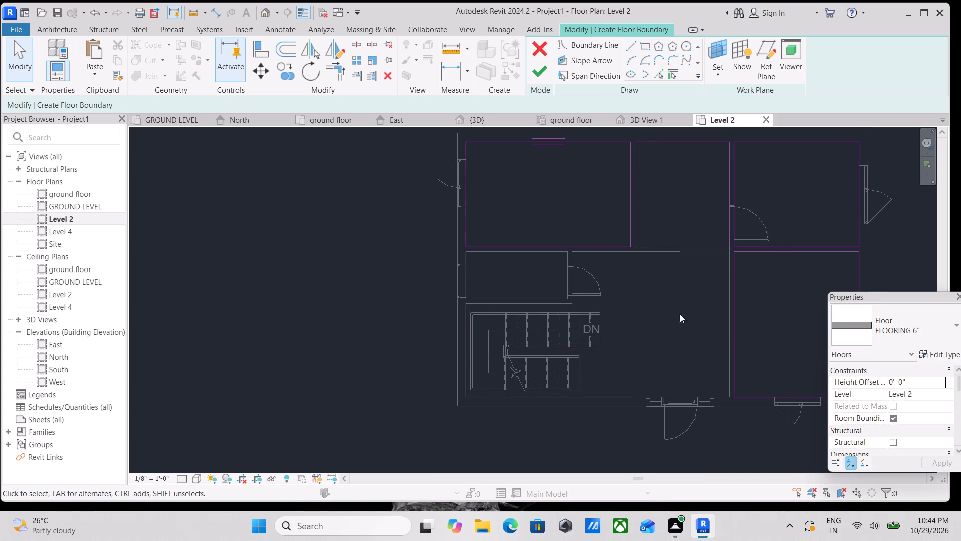
pyautogui.scroll(1, 677, 145)
pyautogui.click(677, 145)
pyautogui.rightClick(677, 145)
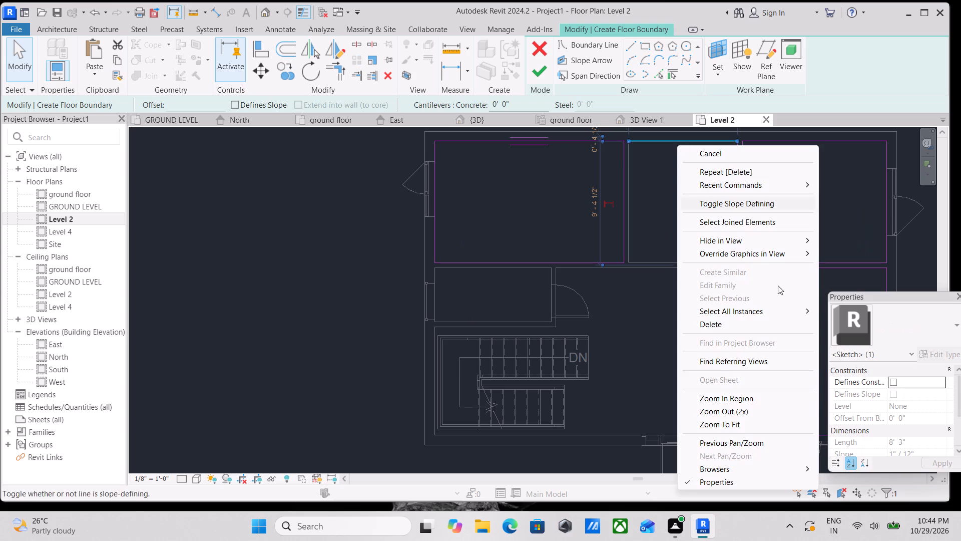
pyautogui.click(716, 327)
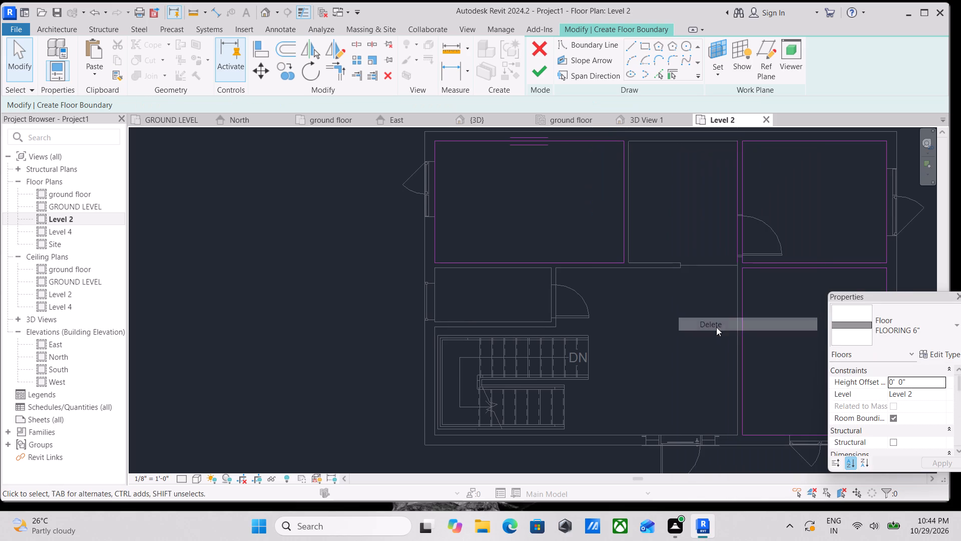
pyautogui.click(735, 227)
pyautogui.rightClick(735, 227)
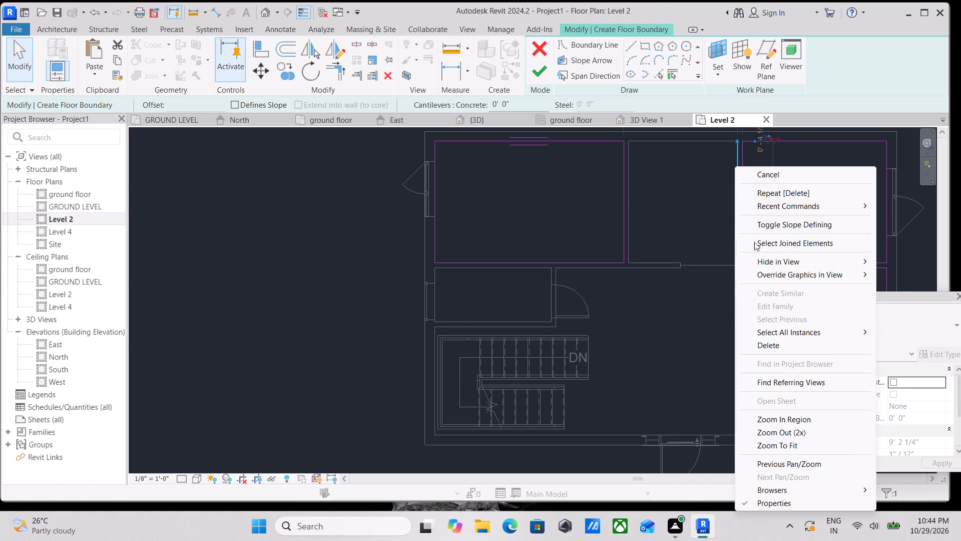
pyautogui.click(797, 351)
# Sketch a rectangular floor boundary about 8'-9 3/4" by 4'-1 1/2" inside the small room north of the stairs.
pyautogui.scroll(2, 538, 297)
pyautogui.moveTo(490, 304); pyautogui.dragTo(557, 297, button='middle')
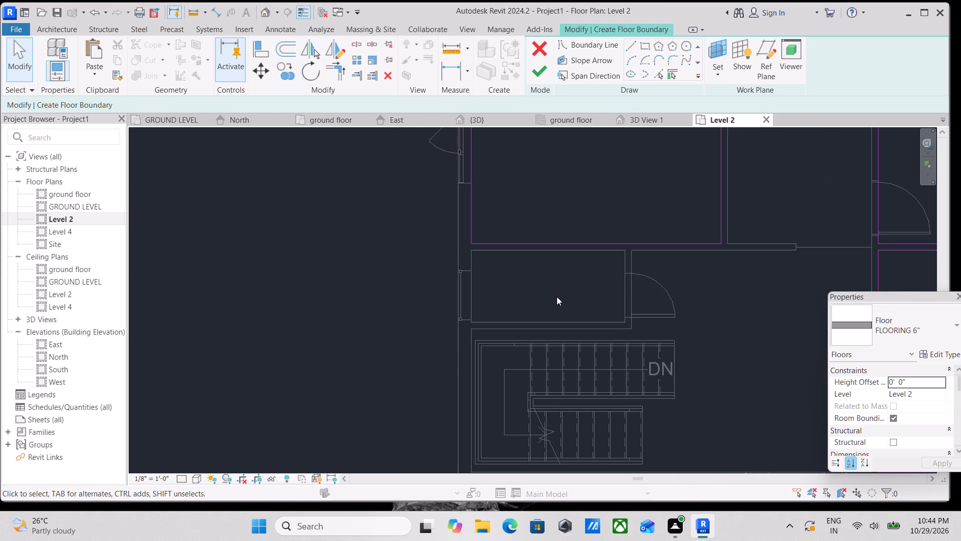
pyautogui.click(643, 46)
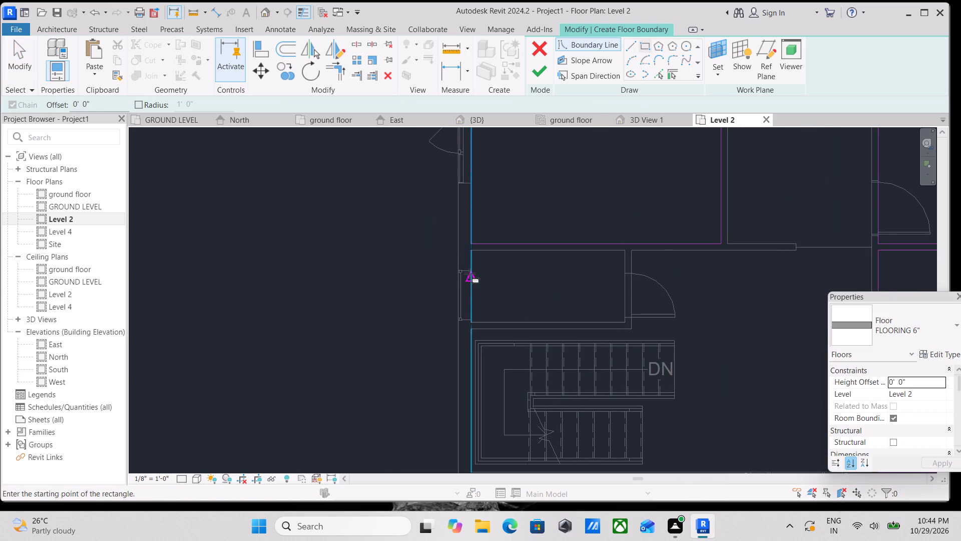
pyautogui.scroll(3, 467, 266)
pyautogui.click(473, 241)
pyautogui.moveTo(603, 348); pyautogui.dragTo(569, 303, button='middle')
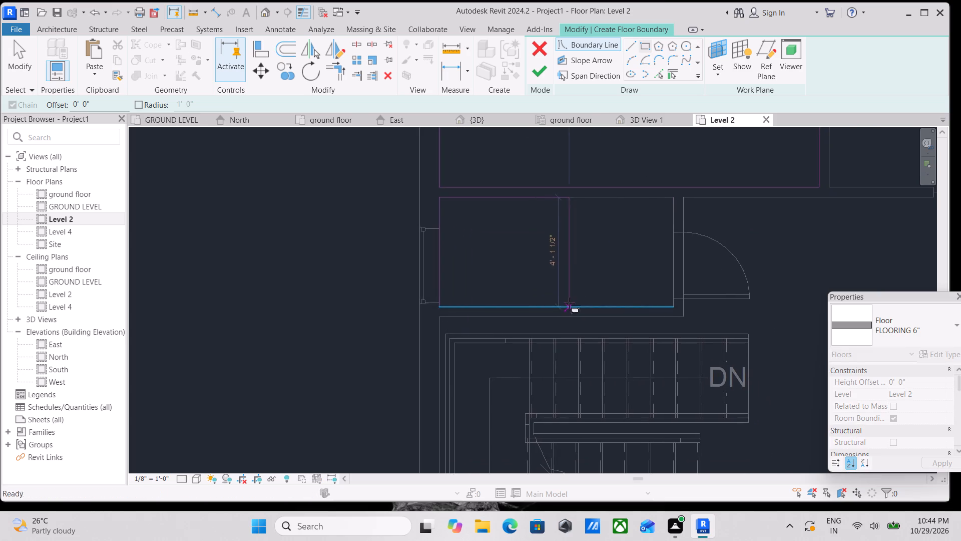
pyautogui.click(673, 305)
# Draw chained boundary lines about 8'-3" along the middle room's north wall and down the east partition to the south wall.
pyautogui.scroll(-1, 611, 248)
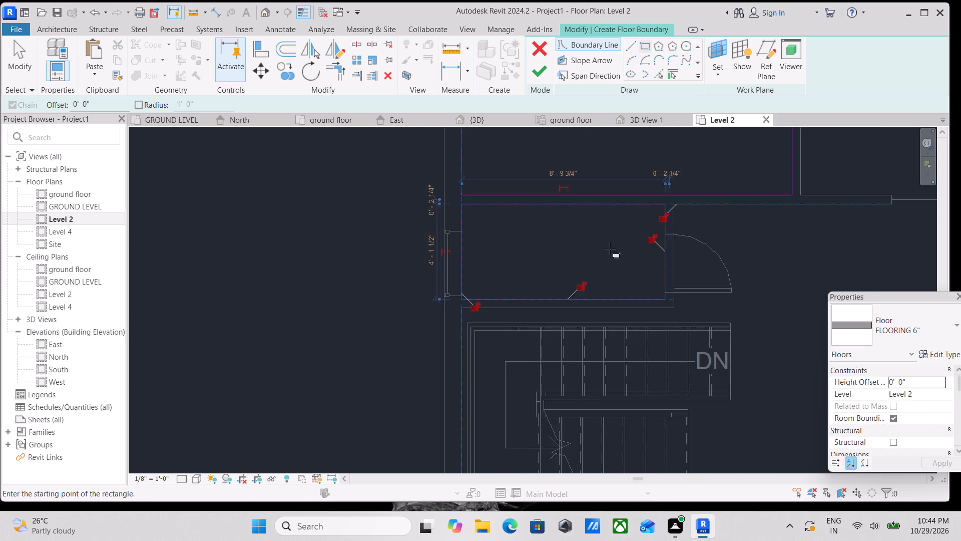
pyautogui.moveTo(606, 244); pyautogui.dragTo(508, 174, button='middle')
pyautogui.scroll(-2, 509, 175)
pyautogui.moveTo(509, 175); pyautogui.dragTo(492, 248, button='middle')
pyautogui.scroll(-2, 538, 221)
pyautogui.moveTo(536, 243); pyautogui.dragTo(528, 326, button='middle')
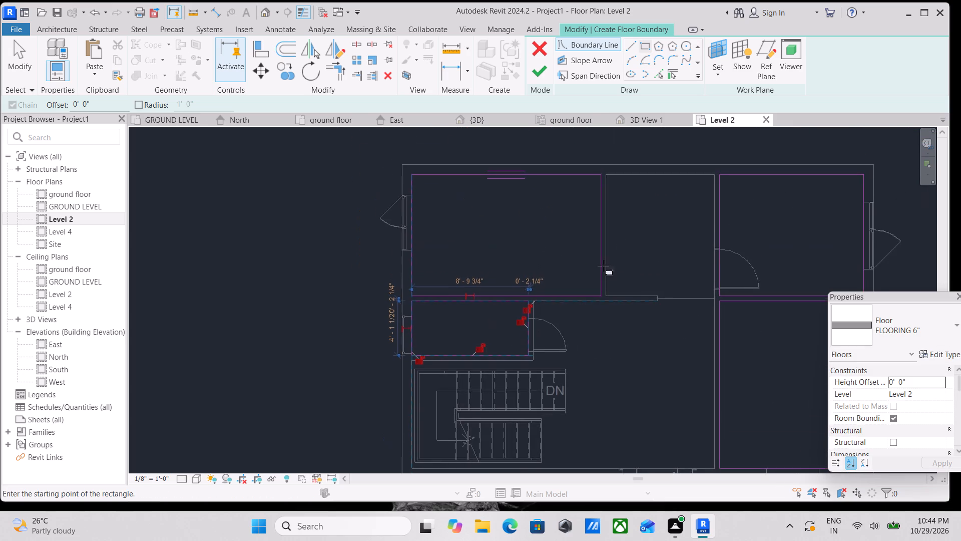
pyautogui.moveTo(633, 202); pyautogui.dragTo(634, 257, button='middle')
pyautogui.click(628, 45)
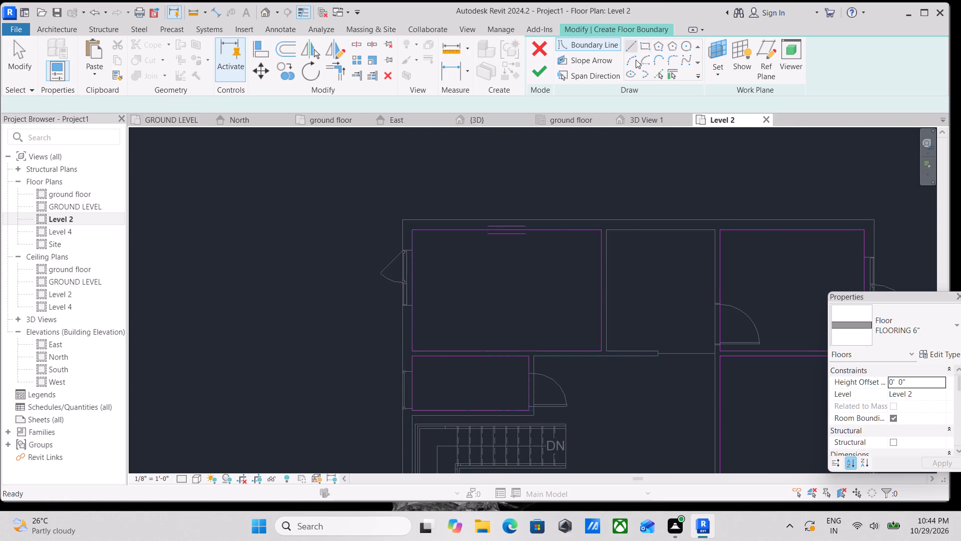
pyautogui.scroll(3, 604, 228)
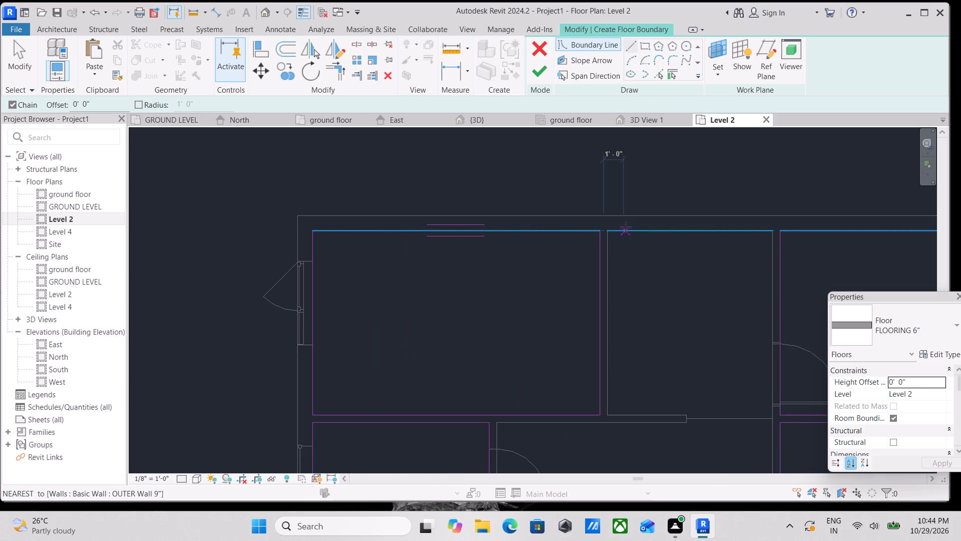
pyautogui.click(611, 231)
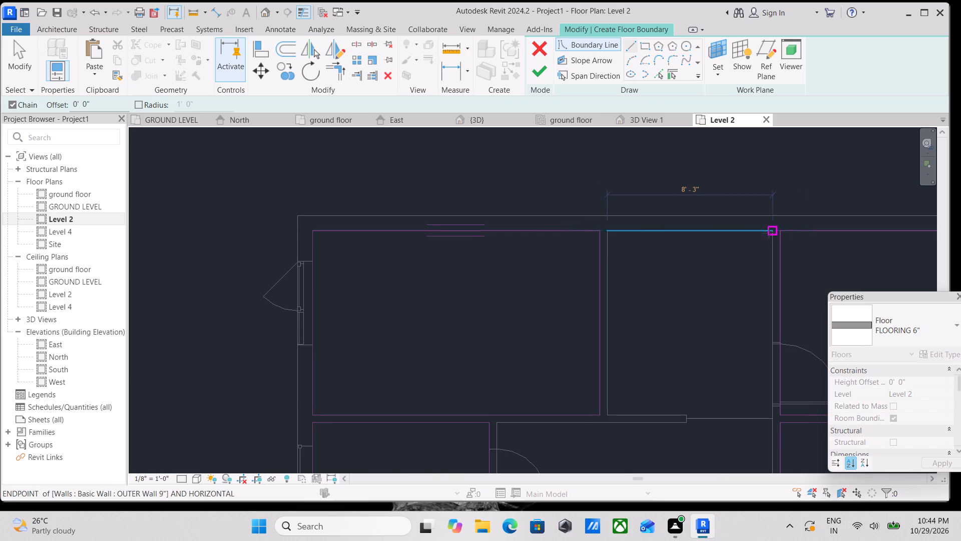
pyautogui.click(768, 232)
pyautogui.moveTo(787, 305); pyautogui.dragTo(731, 97, button='middle')
pyautogui.scroll(-1, 729, 284)
pyautogui.moveTo(724, 280); pyautogui.dragTo(684, 162, button='middle')
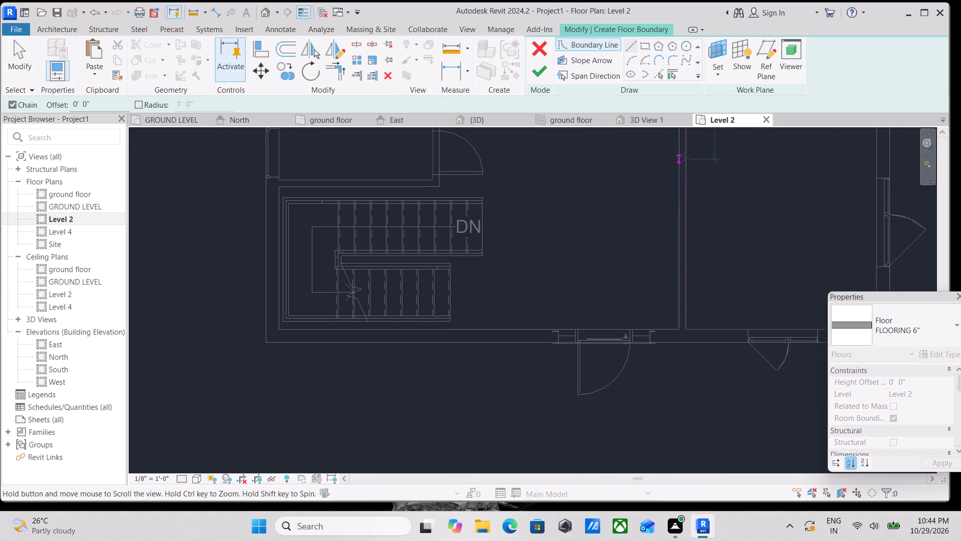
pyautogui.click(678, 324)
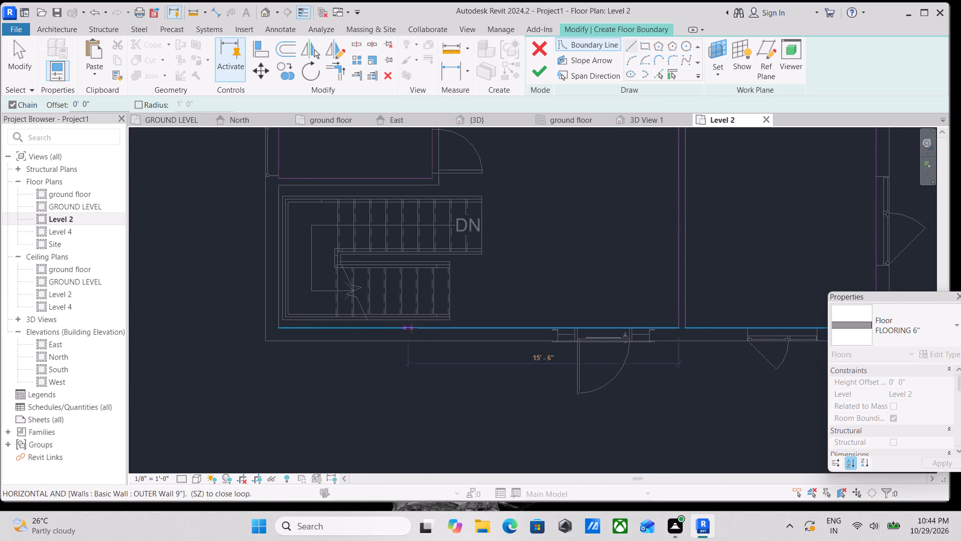
# Continue the boundary about 22'-11 1/4" along the south wall and about 8'-2 1/4" up the west wall beside the stairs.
pyautogui.moveTo(411, 328); pyautogui.dragTo(440, 326, button='middle')
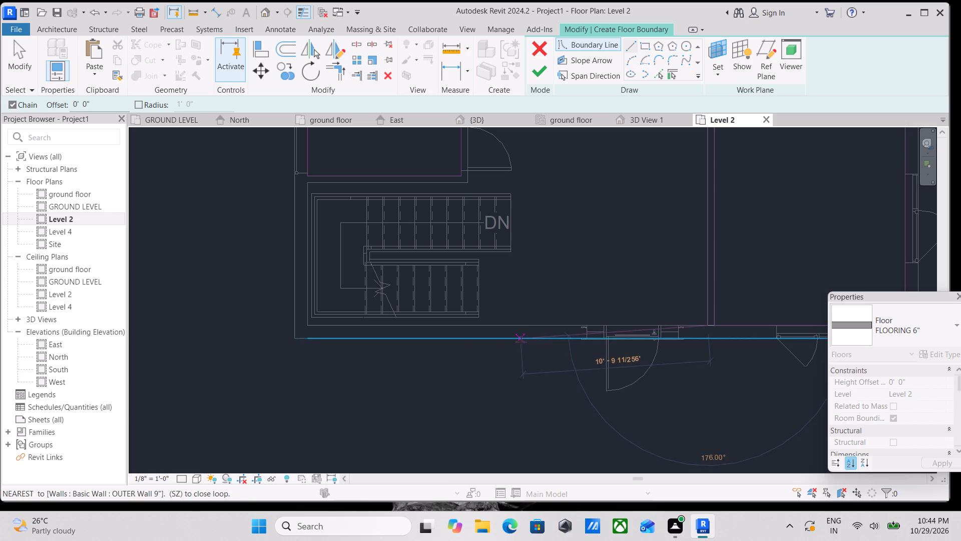
pyautogui.scroll(4, 480, 330)
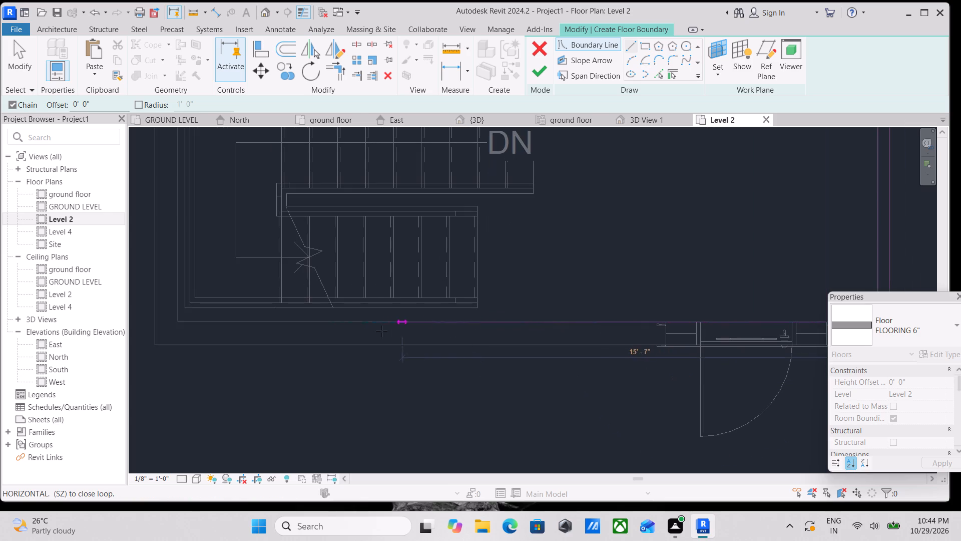
pyautogui.moveTo(354, 329); pyautogui.dragTo(533, 329, button='middle')
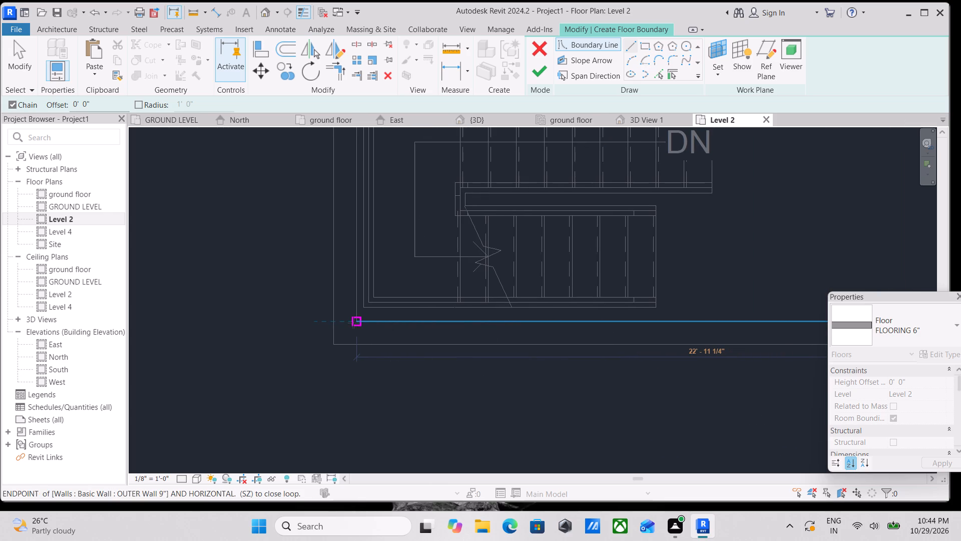
pyautogui.click(355, 322)
pyautogui.moveTo(356, 226); pyautogui.dragTo(353, 393, button='middle')
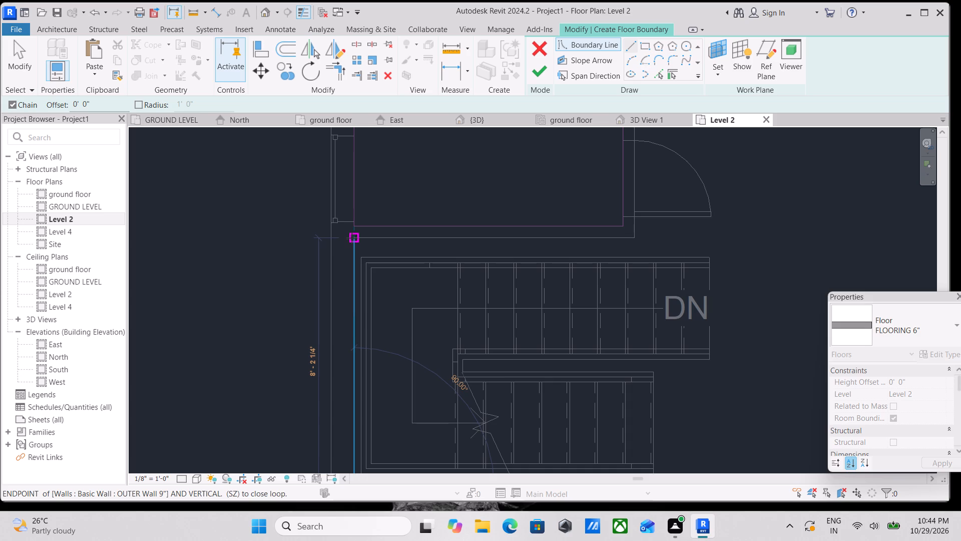
pyautogui.click(352, 238)
# Continue the boundary around the small room's outer wall faces and about 9'-5 1/4" east to the wall end at the opening.
pyautogui.moveTo(468, 247); pyautogui.dragTo(364, 286, button='middle')
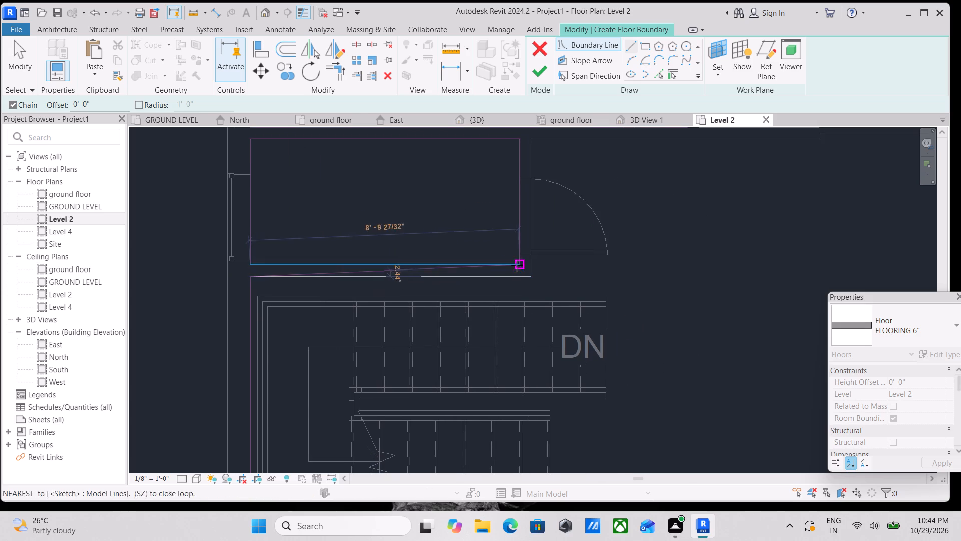
pyautogui.click(535, 276)
pyautogui.moveTo(531, 212); pyautogui.dragTo(544, 334, button='middle')
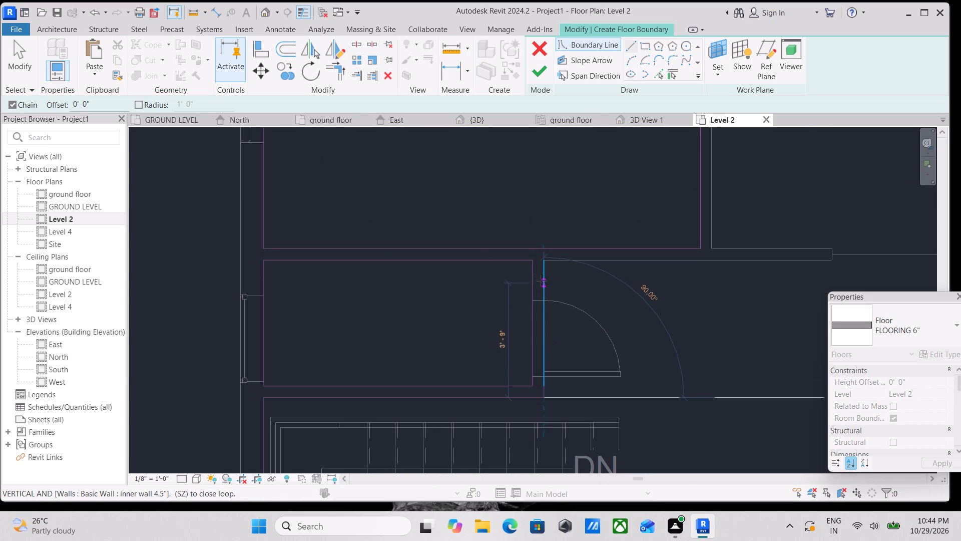
pyautogui.click(541, 264)
pyautogui.moveTo(583, 264); pyautogui.dragTo(358, 295, button='middle')
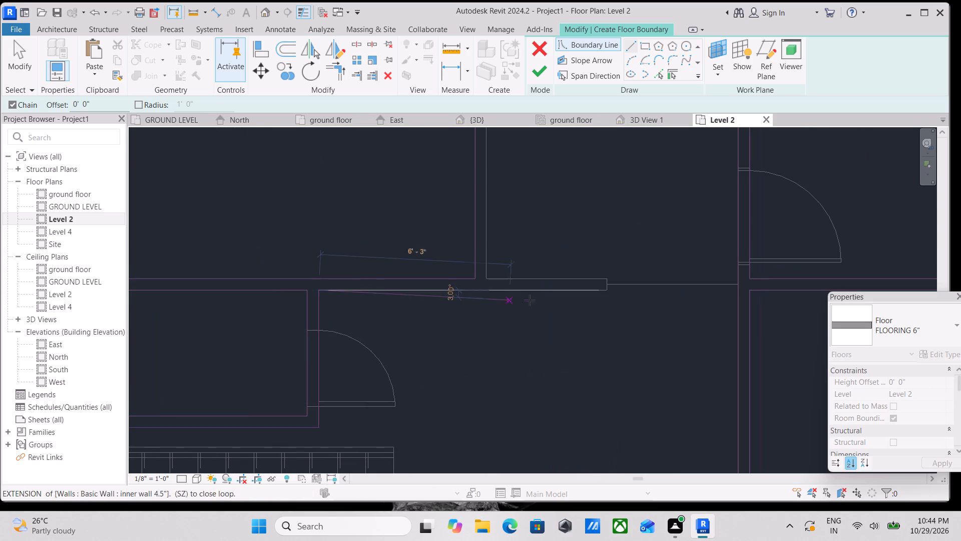
pyautogui.click(605, 295)
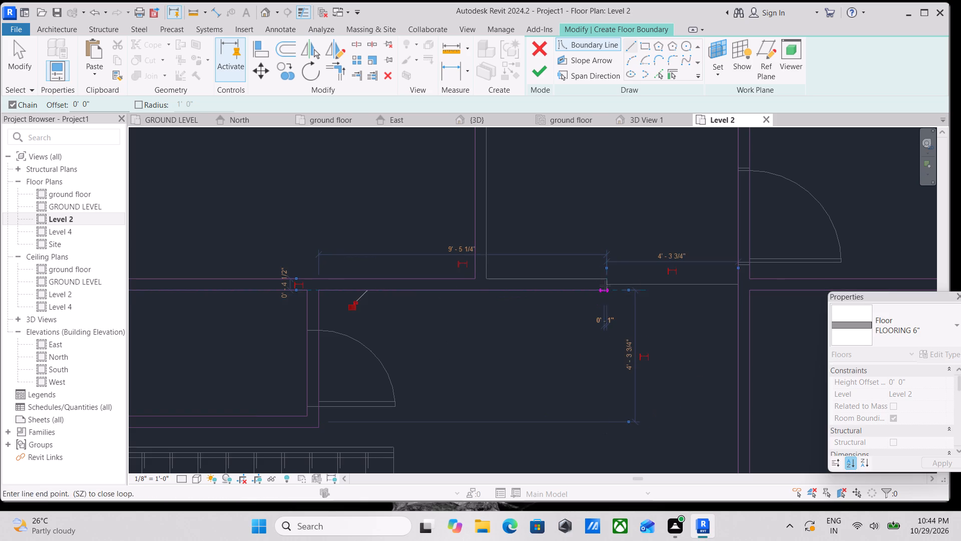
# Wrap the boundary around the wall end and up the middle room's west wall, closing the loop at its northwest corner.
pyautogui.scroll(2, 604, 279)
pyautogui.click(605, 278)
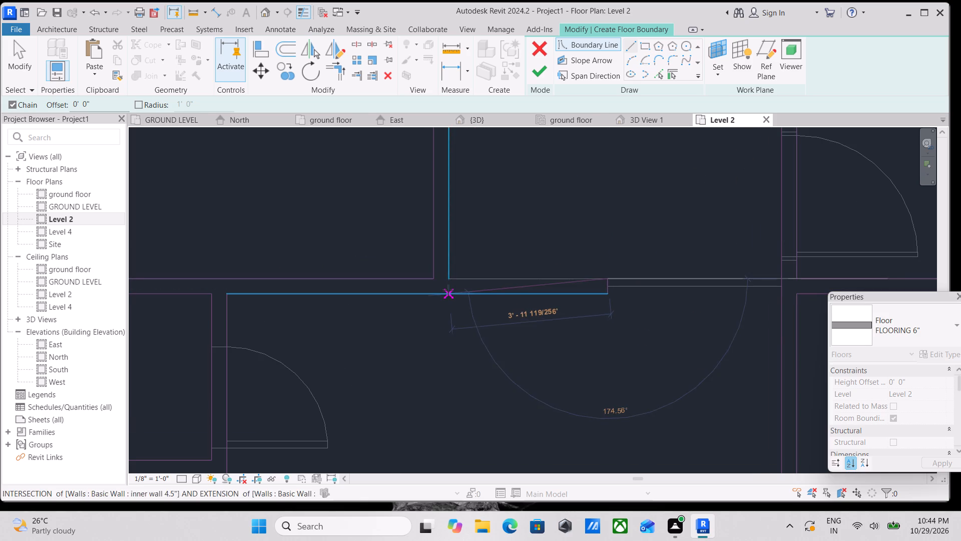
pyautogui.click(448, 280)
pyautogui.moveTo(449, 268); pyautogui.dragTo(456, 472, button='middle')
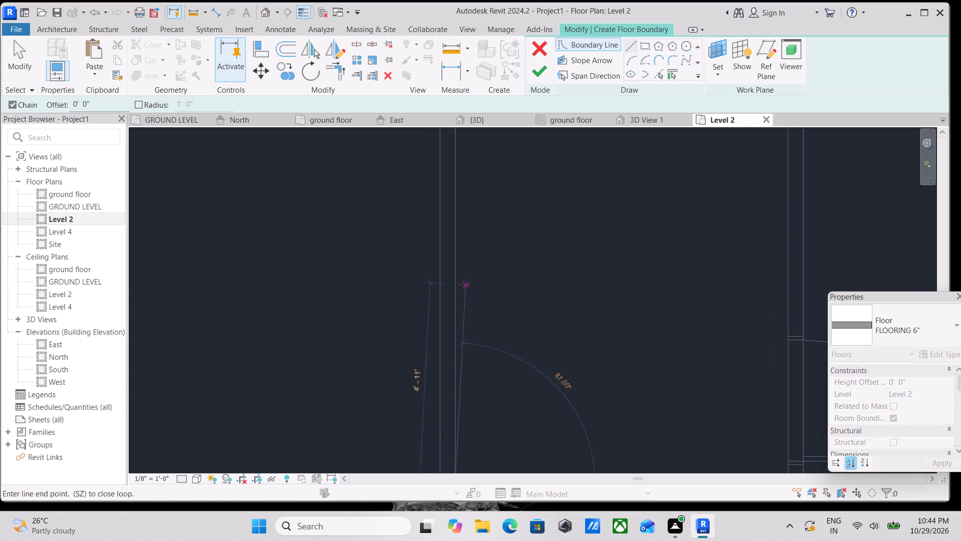
pyautogui.scroll(-2, 464, 285)
pyautogui.moveTo(464, 285); pyautogui.dragTo(459, 454, button='middle')
pyautogui.click(453, 324)
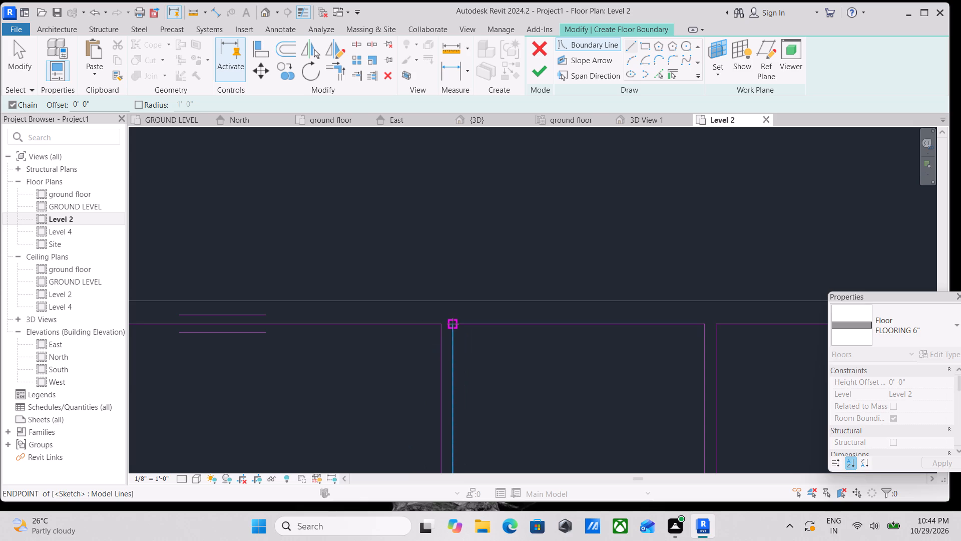
pyautogui.press('Escape')
# Trace boundary lines from the stair's southwest corner along the lower flight's south edge and up its east end.
pyautogui.scroll(-5, 491, 305)
pyautogui.scroll(-2, 417, 370)
pyautogui.moveTo(441, 334); pyautogui.dragTo(621, 150, button='middle')
pyautogui.moveTo(564, 315); pyautogui.dragTo(611, 229, button='middle')
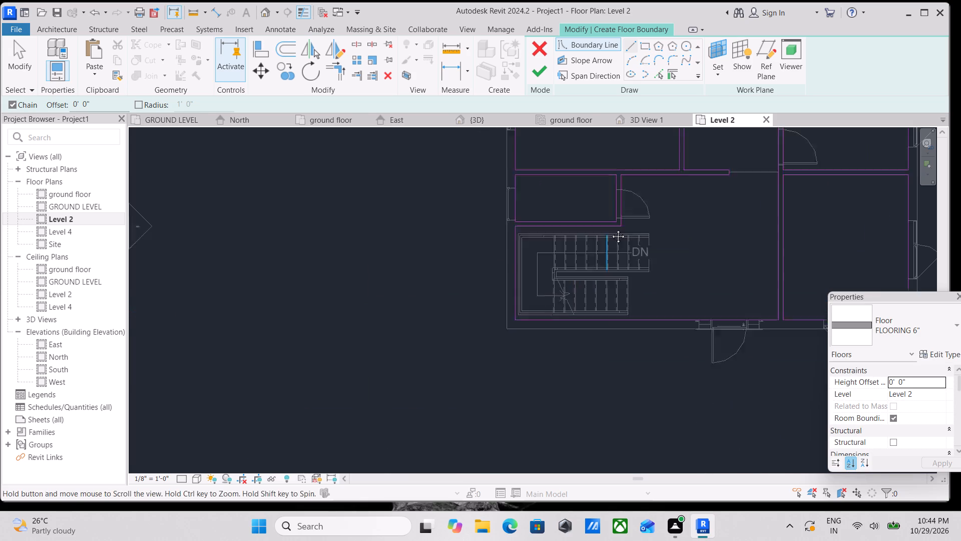
pyautogui.moveTo(611, 229); pyautogui.dragTo(619, 214, button='middle')
pyautogui.scroll(14, 563, 323)
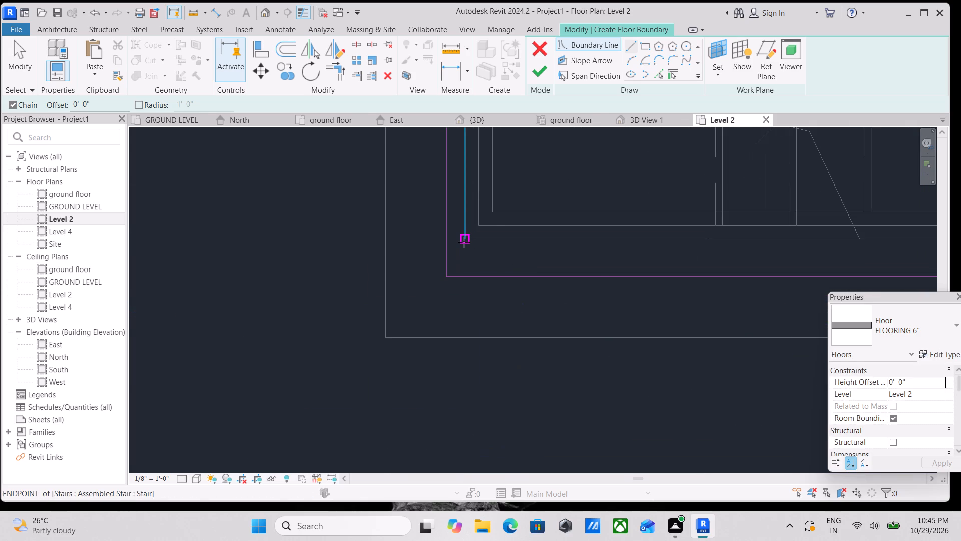
pyautogui.click(464, 242)
pyautogui.moveTo(465, 241); pyautogui.dragTo(184, 292, button='middle')
pyautogui.scroll(-3, 553, 265)
pyautogui.moveTo(560, 266); pyautogui.dragTo(482, 290, button='middle')
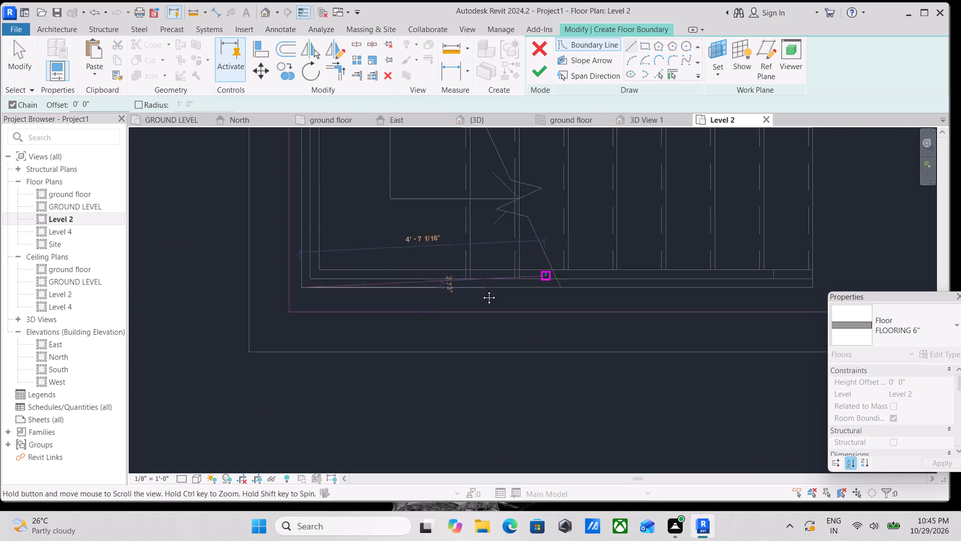
pyautogui.moveTo(482, 290); pyautogui.dragTo(394, 305, button='middle')
pyautogui.click(657, 322)
pyautogui.moveTo(644, 249); pyautogui.dragTo(673, 370, button='middle')
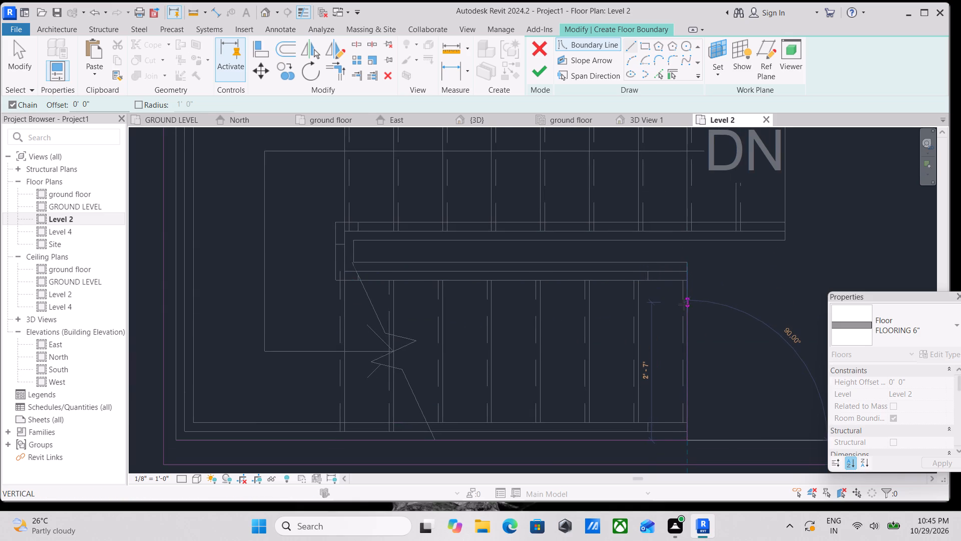
pyautogui.scroll(3, 684, 279)
pyautogui.click(686, 255)
# Continue the stair opening boundary about 6'-3" west along the lower flight, across the gap, and about 8'-1" east along the upper flight's south edge.
pyautogui.moveTo(366, 264); pyautogui.dragTo(549, 268, button='middle')
pyautogui.click(367, 258)
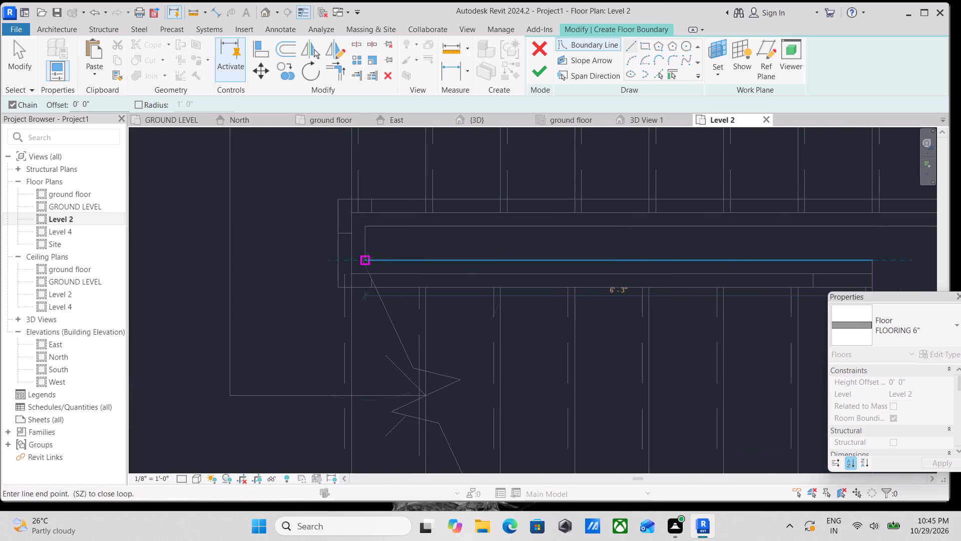
pyautogui.click(367, 226)
pyautogui.middleClick(492, 222)
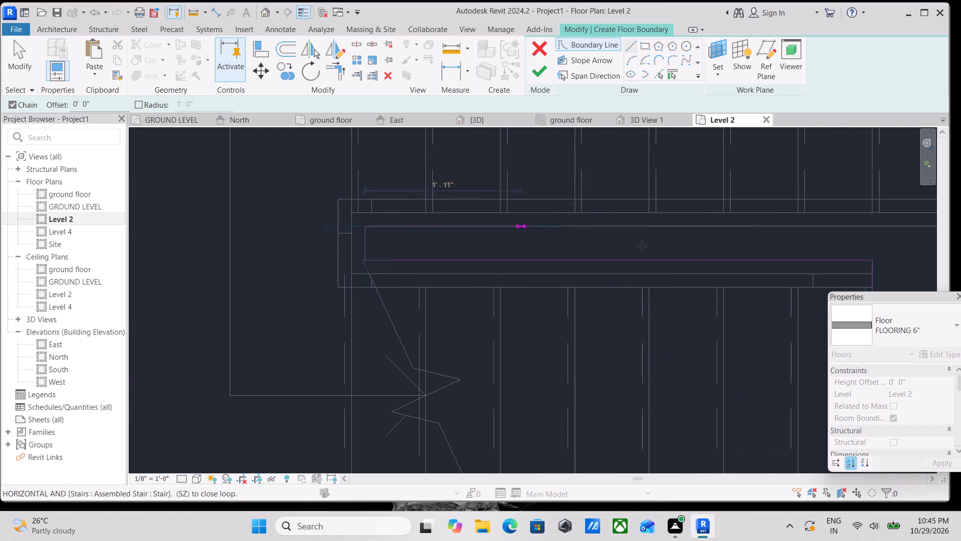
pyautogui.scroll(-3, 781, 226)
pyautogui.moveTo(787, 226); pyautogui.dragTo(432, 293, button='middle')
pyautogui.click(587, 298)
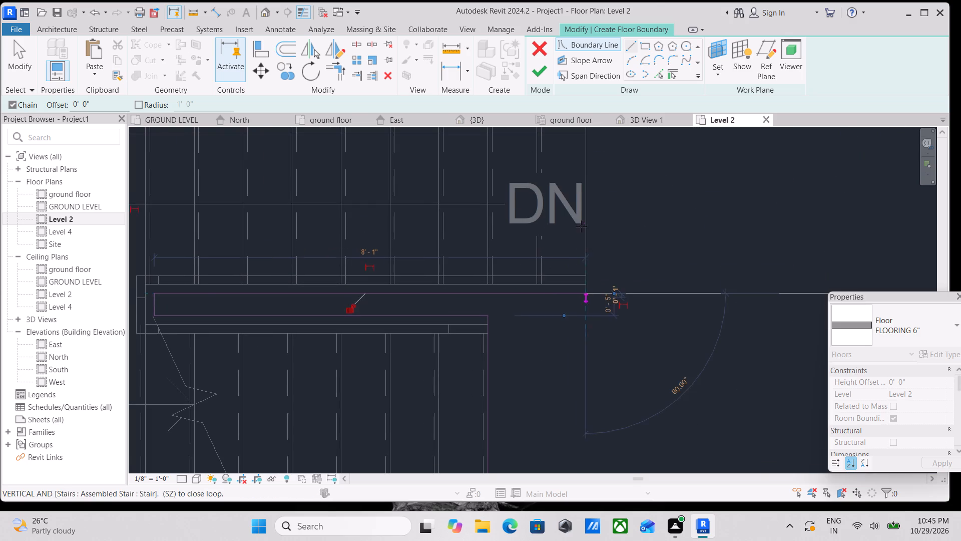
# Continue the boundary up the upper flight's east end and about 11'-5" west along its north edge to the stair's northwest corner.
pyautogui.scroll(-2, 581, 225)
pyautogui.moveTo(581, 225); pyautogui.dragTo(593, 336, button='middle')
pyautogui.scroll(-1, 614, 230)
pyautogui.moveTo(614, 230); pyautogui.dragTo(616, 260, button='middle')
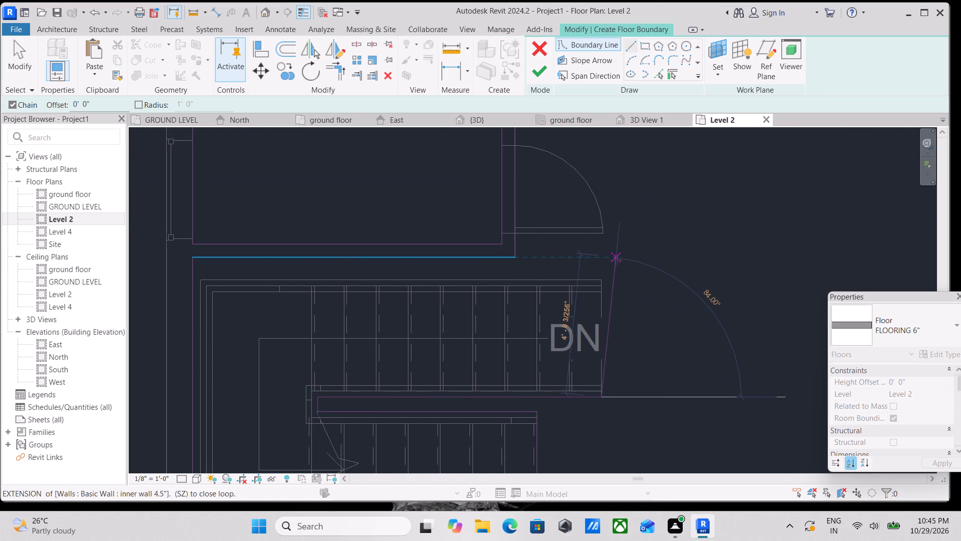
pyautogui.scroll(4, 603, 277)
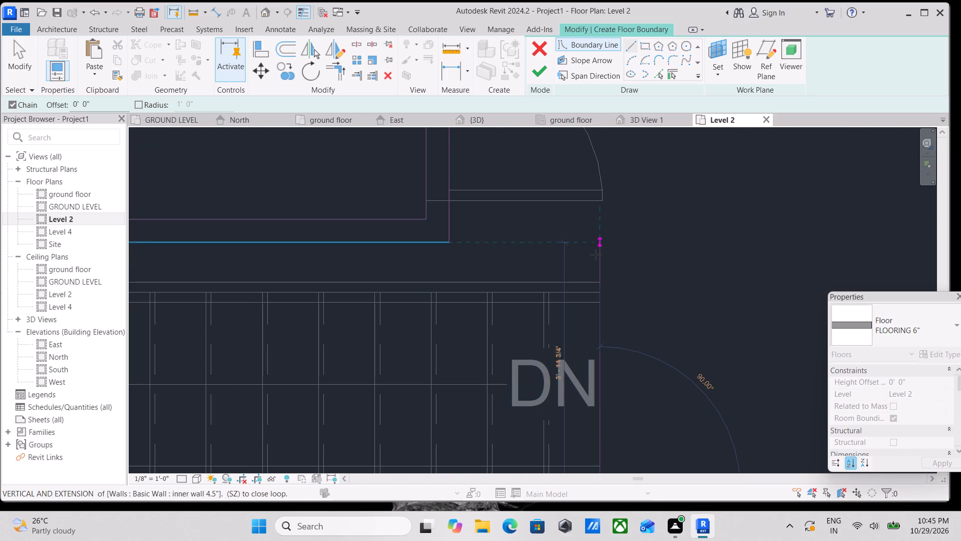
pyautogui.click(600, 279)
pyautogui.moveTo(458, 277); pyautogui.dragTo(773, 264, button='middle')
pyautogui.scroll(-3, 617, 273)
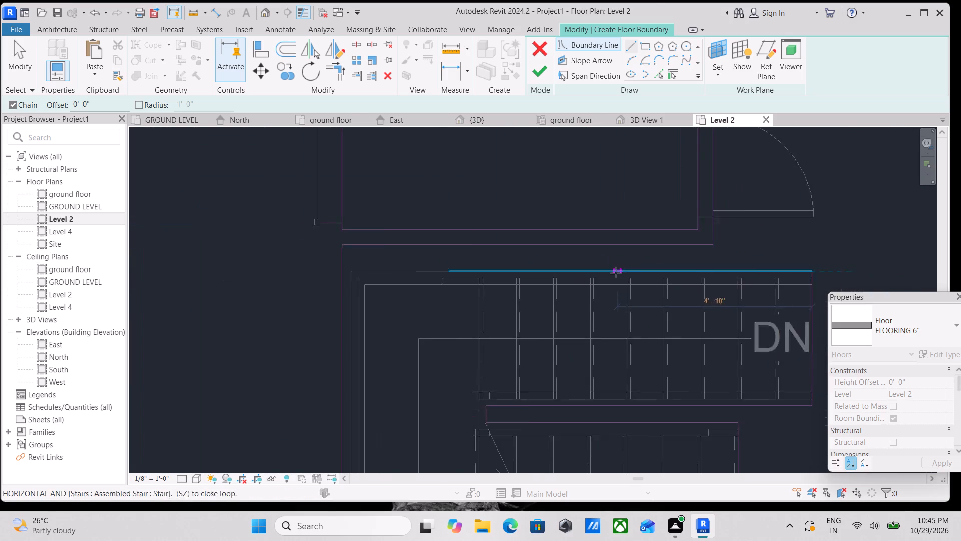
pyautogui.moveTo(616, 273); pyautogui.dragTo(763, 267, button='middle')
pyautogui.click(499, 260)
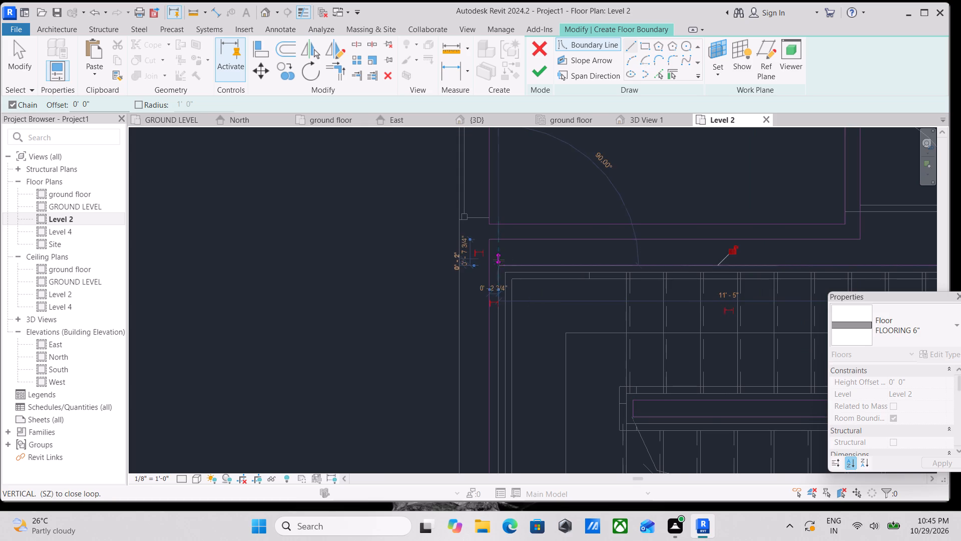
# Close the stair opening loop with a boundary line down the stair's west side to its southwest corner.
pyautogui.moveTo(494, 340); pyautogui.dragTo(481, 154, button='middle')
pyautogui.scroll(-2, 487, 284)
pyautogui.moveTo(487, 284); pyautogui.dragTo(495, 191, button='middle')
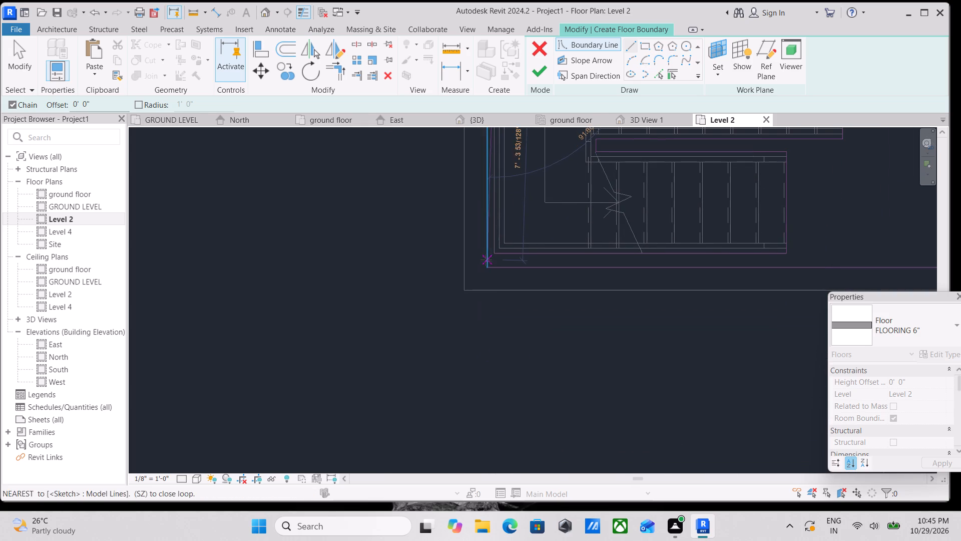
pyautogui.click(497, 251)
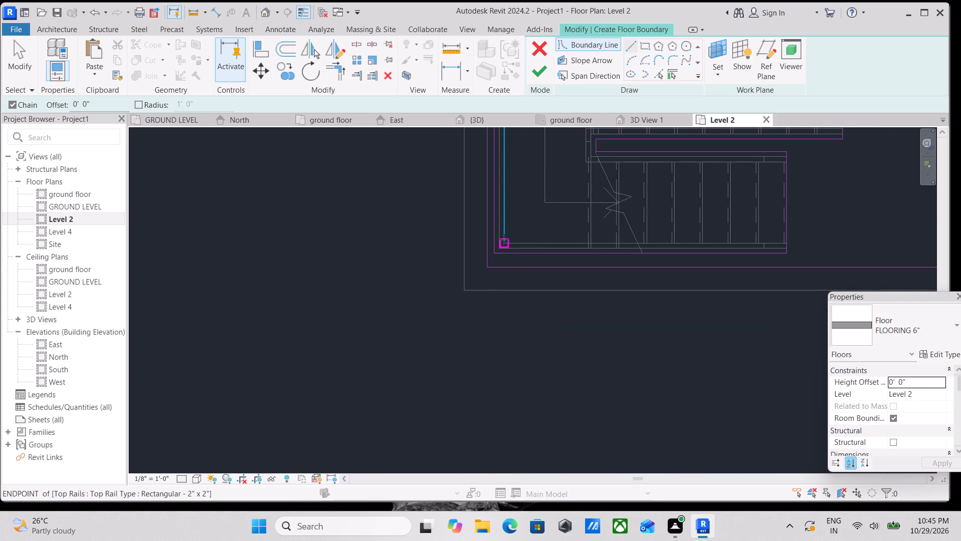
pyautogui.press('Escape')
pyautogui.scroll(-4, 576, 232)
pyautogui.press('Escape')
pyautogui.scroll(-2, 634, 223)
pyautogui.moveTo(634, 223); pyautogui.dragTo(562, 327, button='middle')
pyautogui.scroll(3, 685, 280)
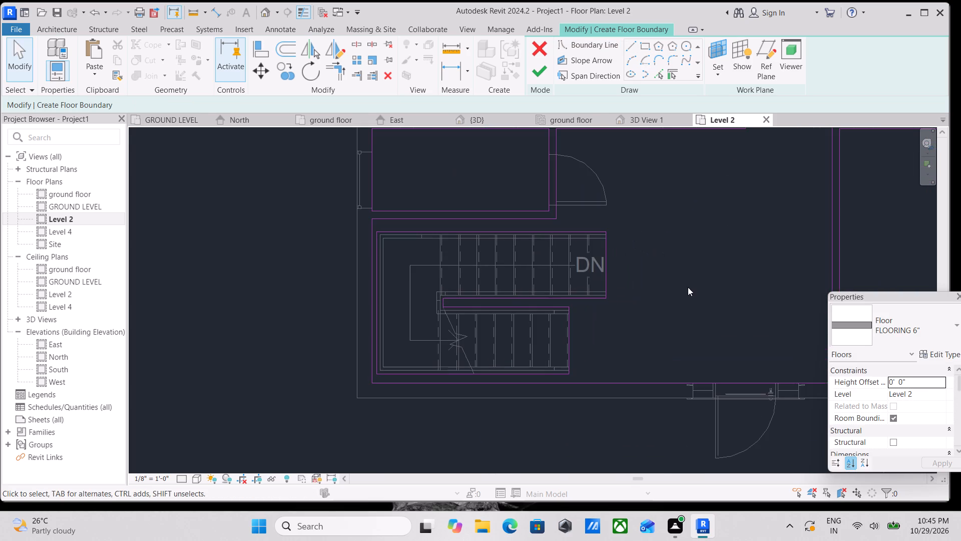
# Finish the Level 2 floor sketch and select the new floor to check its extent around the stairs.
pyautogui.click(539, 69)
pyautogui.scroll(-1, 558, 158)
pyautogui.click(575, 271)
pyautogui.scroll(-6, 606, 233)
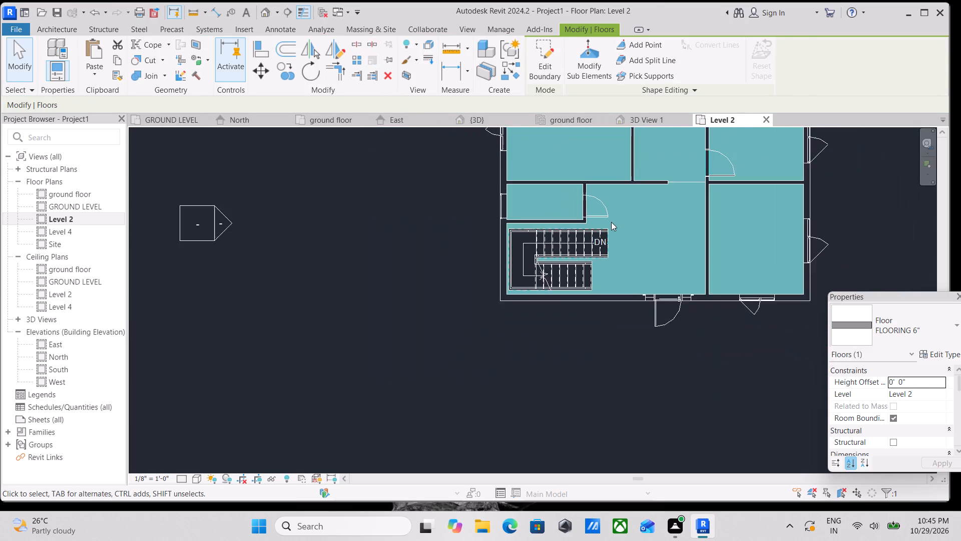
pyautogui.scroll(-2, 611, 222)
pyautogui.moveTo(613, 226); pyautogui.dragTo(538, 269, button='middle')
pyautogui.press('Escape')
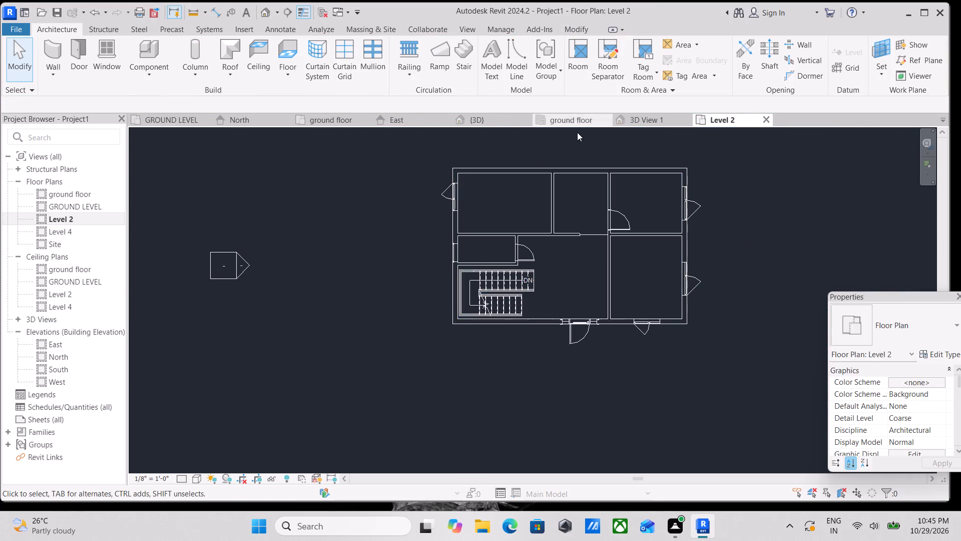
# Open the {3D} view of the house and display it in a realistic visual style.
pyautogui.click(479, 116)
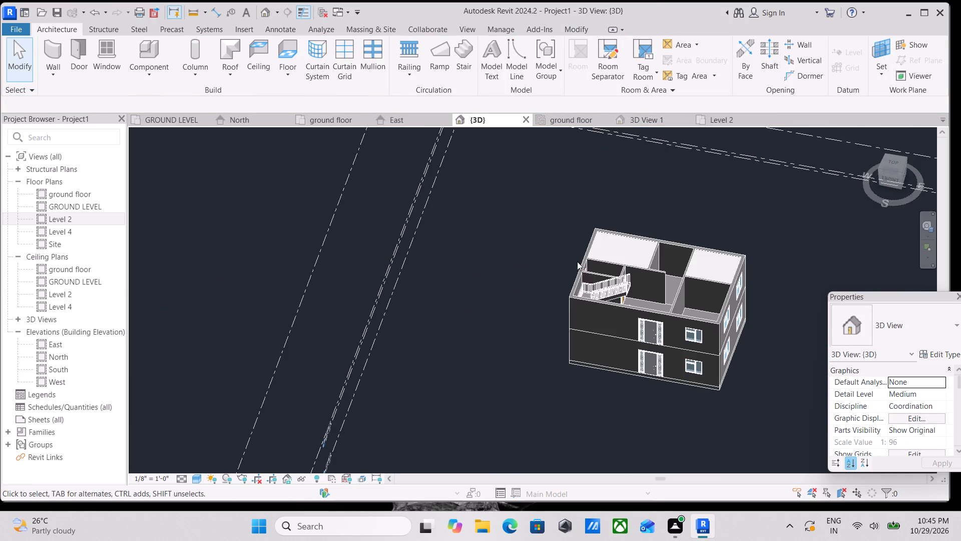
pyautogui.scroll(-1, 589, 268)
pyautogui.keyDown('shift'); pyautogui.moveTo(649, 298); pyautogui.dragTo(751, 286, button='middle'); pyautogui.keyUp('shift')
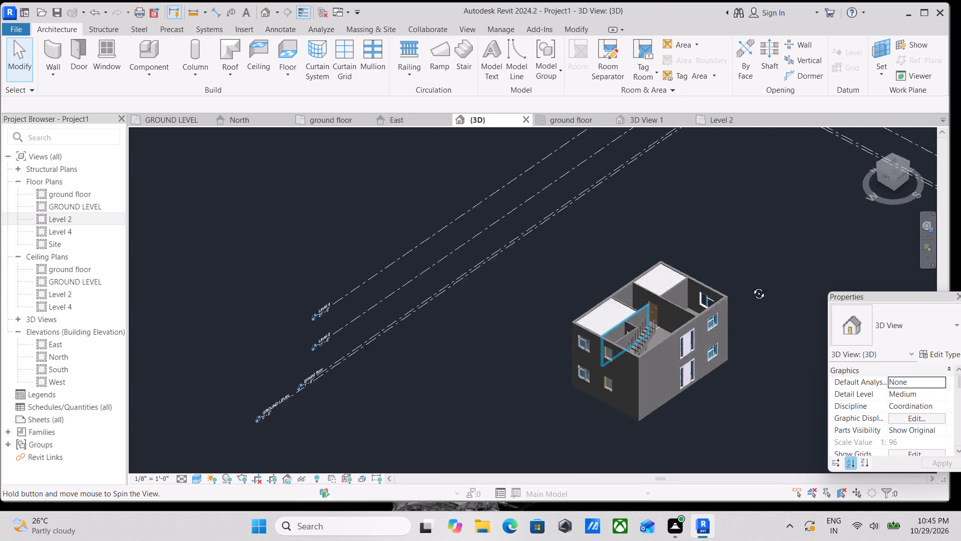
pyautogui.keyDown('shift'); pyautogui.moveTo(751, 286); pyautogui.dragTo(504, 277, button='middle'); pyautogui.keyUp('shift')
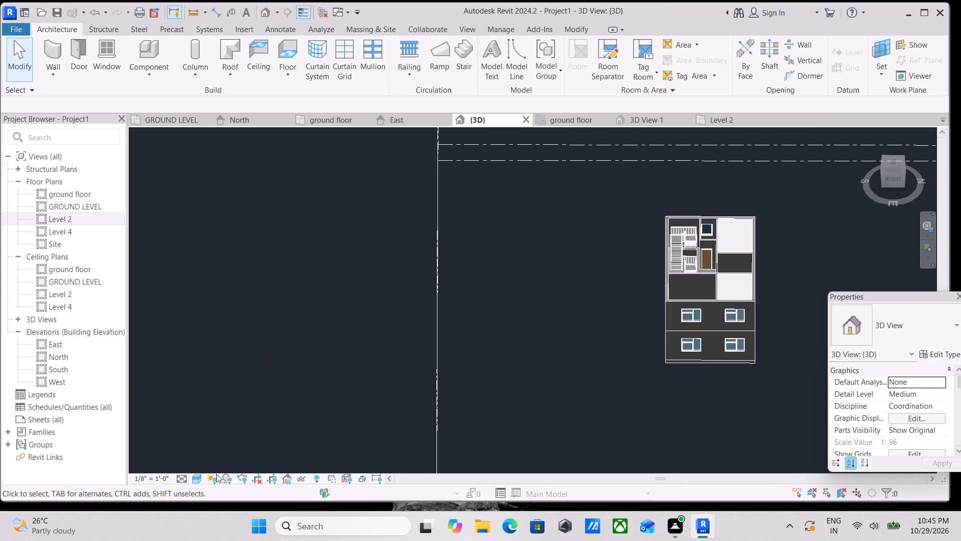
pyautogui.click(198, 474)
pyautogui.click(211, 462)
# Examine the Level 2 floor and the opening around the stairs from the front and from above.
pyautogui.scroll(2, 701, 375)
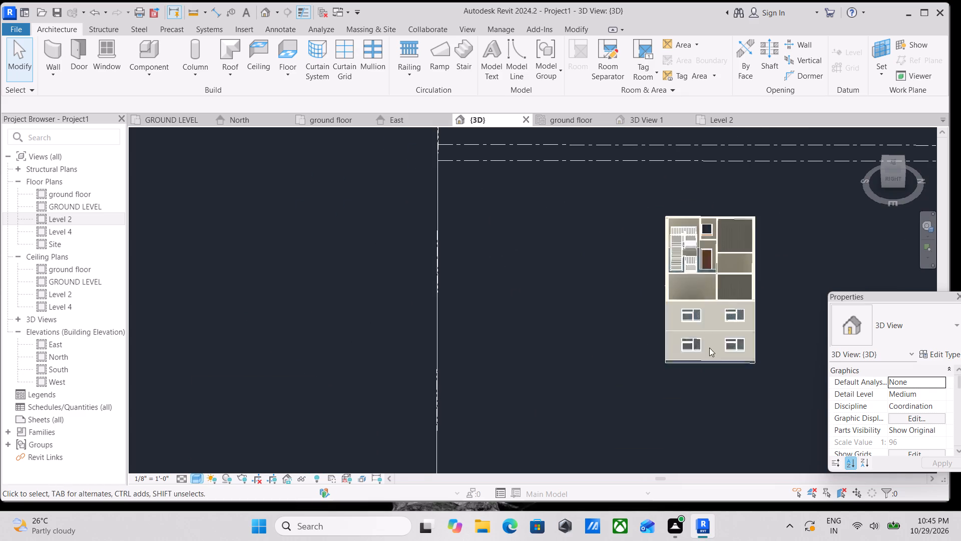
pyautogui.scroll(3, 733, 276)
pyautogui.scroll(-1, 739, 268)
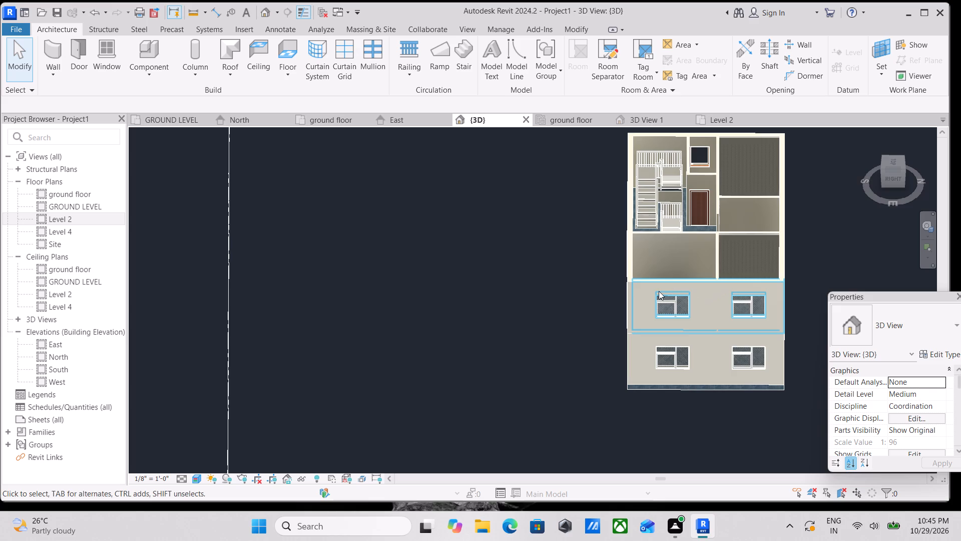
pyautogui.keyDown('shift'); pyautogui.moveTo(659, 291); pyautogui.dragTo(879, 293, button='middle'); pyautogui.keyUp('shift')
pyautogui.scroll(12, 610, 341)
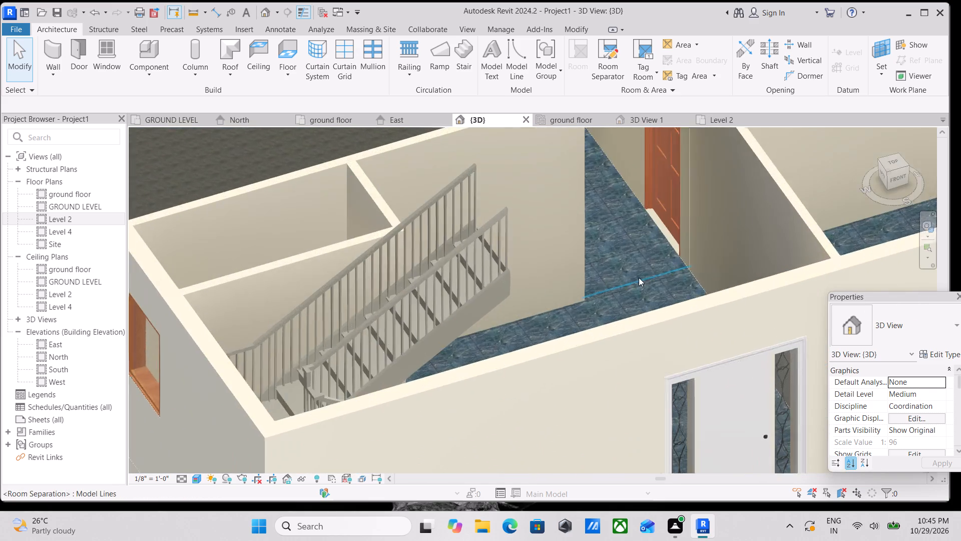
pyautogui.scroll(6, 639, 278)
pyautogui.scroll(-16, 639, 278)
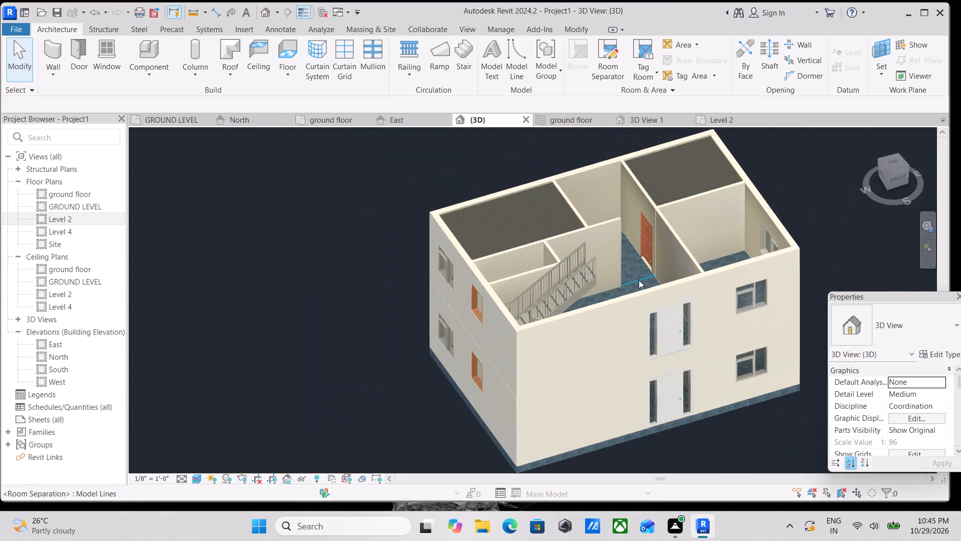
pyautogui.scroll(-8, 639, 280)
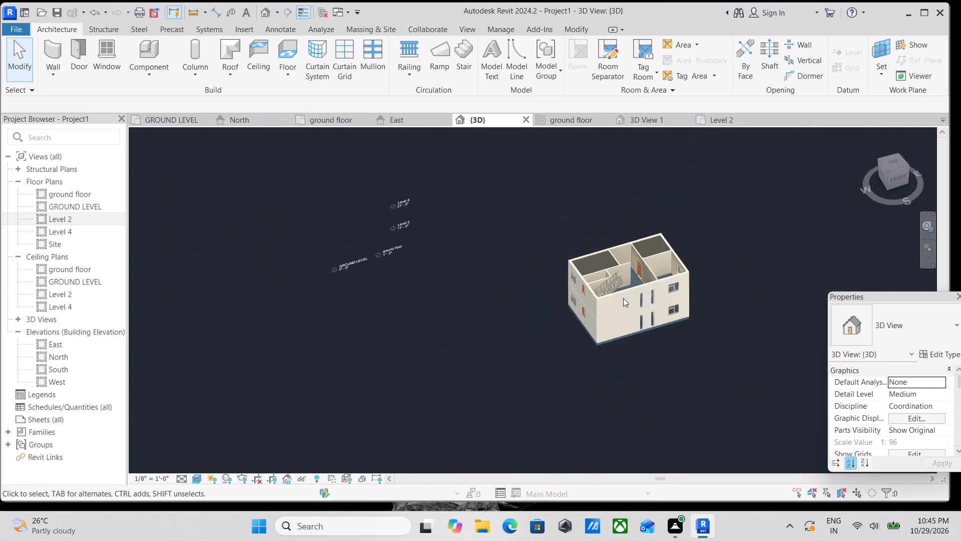
pyautogui.keyDown('shift'); pyautogui.moveTo(623, 298); pyautogui.dragTo(460, 450, button='middle'); pyautogui.keyUp('shift')
pyautogui.scroll(6, 619, 280)
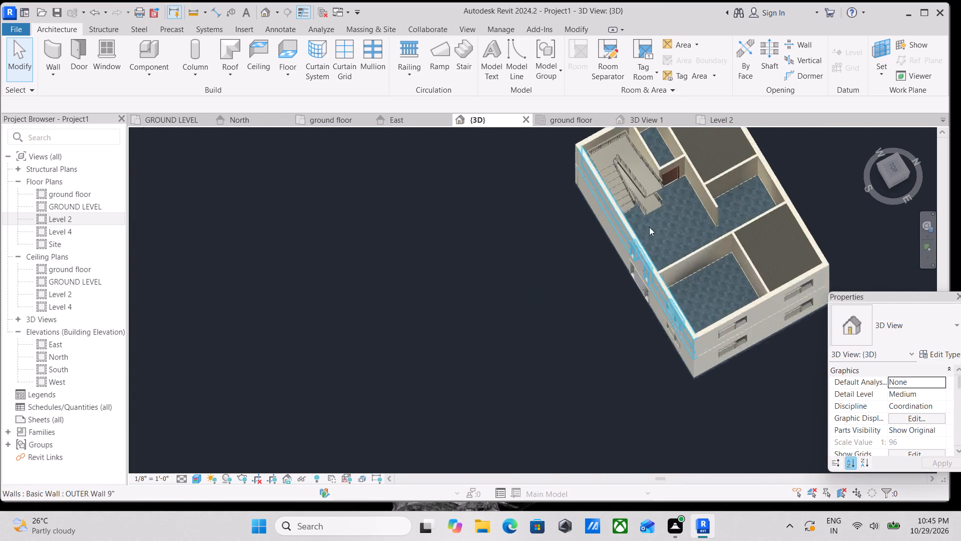
pyautogui.scroll(13, 649, 227)
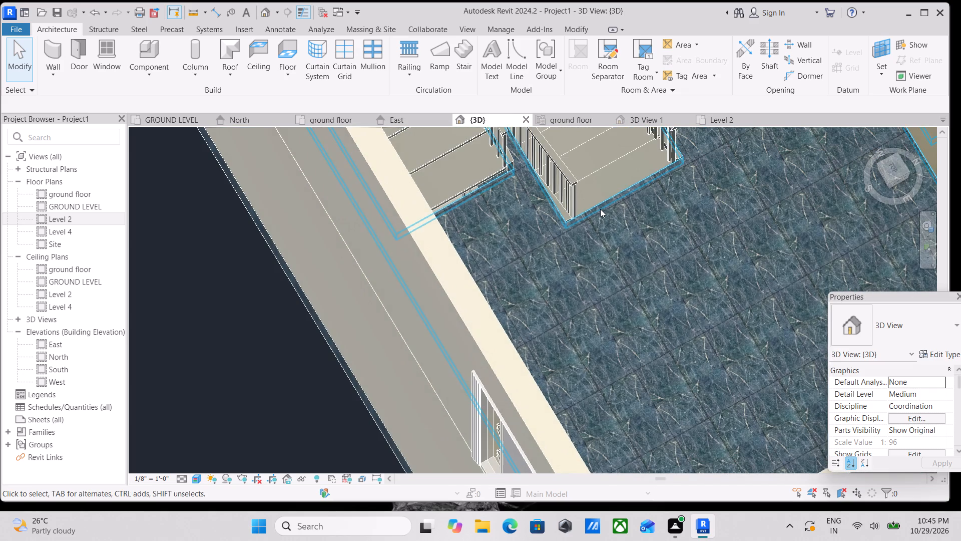
pyautogui.scroll(-1, 600, 209)
pyautogui.moveTo(600, 209); pyautogui.dragTo(576, 277, button='middle')
pyautogui.scroll(-3, 572, 265)
pyautogui.moveTo(573, 270); pyautogui.dragTo(556, 385, button='middle')
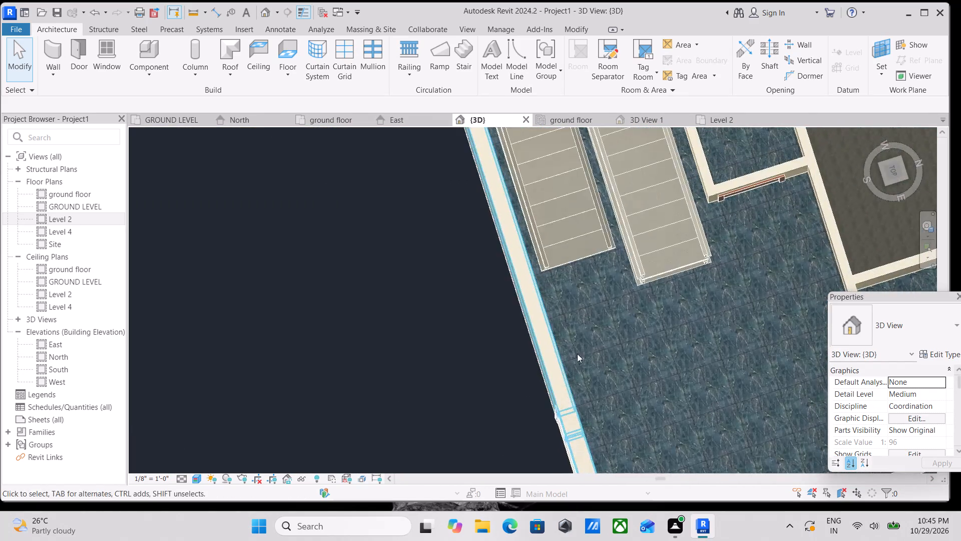
pyautogui.scroll(-6, 591, 333)
pyautogui.moveTo(602, 335); pyautogui.dragTo(607, 349, button='middle')
pyautogui.scroll(6, 607, 345)
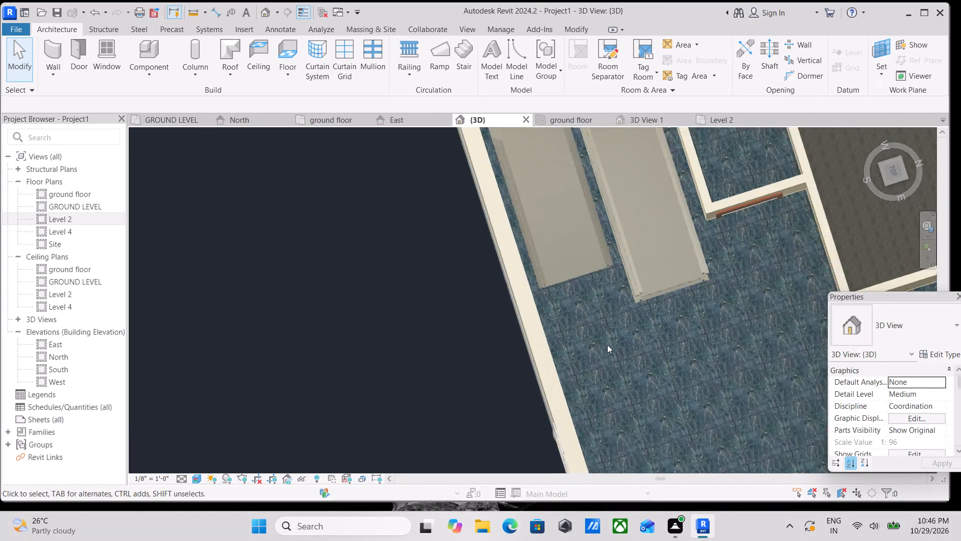
pyautogui.scroll(1, 607, 345)
pyautogui.scroll(-4, 598, 248)
pyautogui.scroll(-3, 605, 289)
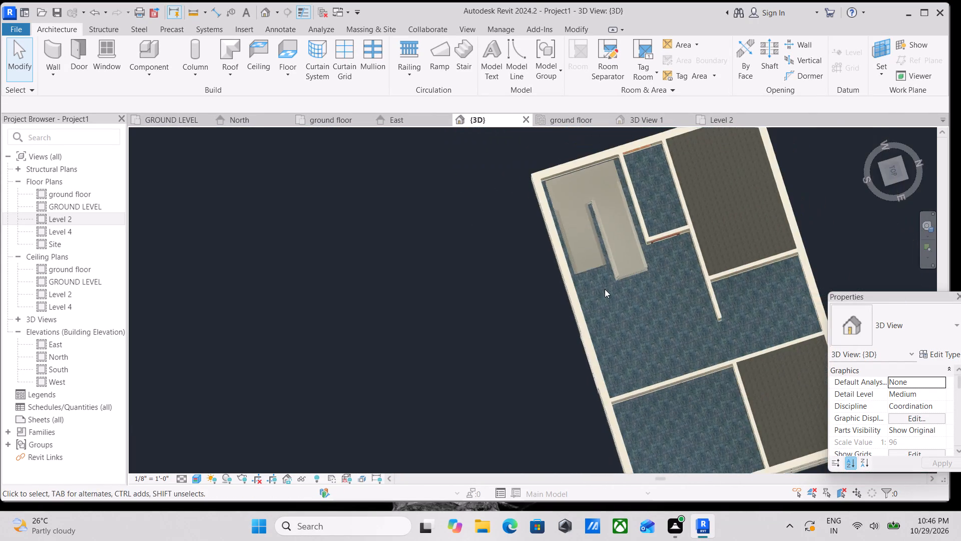
# Delete the Level 2 front entry door on the front wall, directly above the ground-floor entrance.
pyautogui.keyDown('shift'); pyautogui.moveTo(605, 289); pyautogui.dragTo(716, 128, button='middle'); pyautogui.keyUp('shift')
pyautogui.moveTo(620, 368); pyautogui.dragTo(695, 161, button='middle')
pyautogui.keyDown('shift'); pyautogui.moveTo(634, 284); pyautogui.dragTo(661, 198, button='middle'); pyautogui.keyUp('shift')
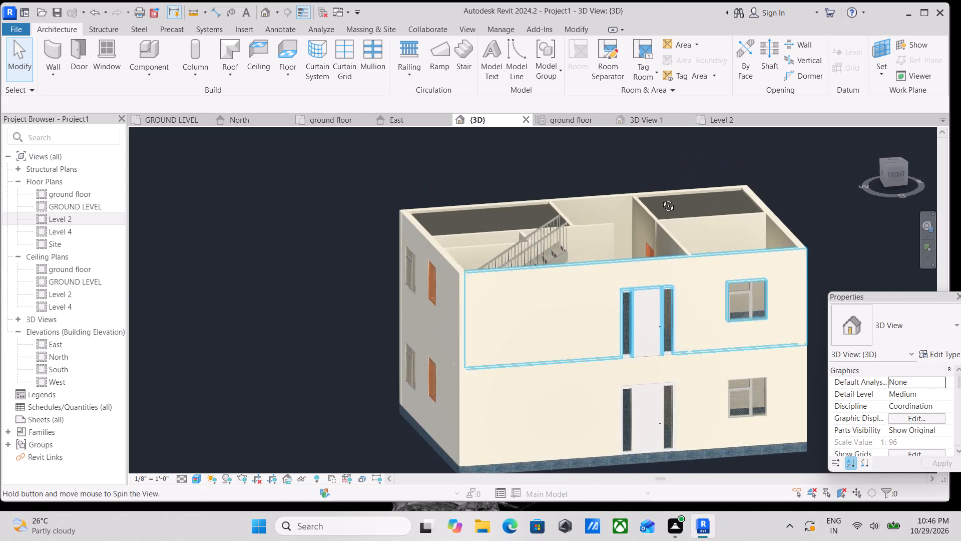
pyautogui.keyDown('shift'); pyautogui.moveTo(661, 198); pyautogui.dragTo(665, 193, button='middle'); pyautogui.keyUp('shift')
pyautogui.scroll(4, 666, 347)
pyautogui.moveTo(733, 308); pyautogui.dragTo(719, 276, button='middle')
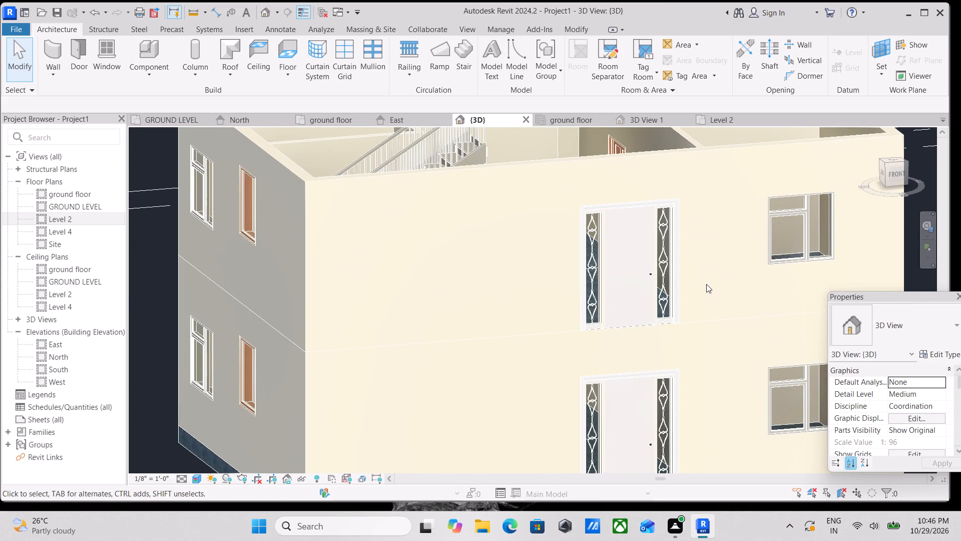
pyautogui.click(660, 246)
pyautogui.rightClick(660, 246)
pyautogui.click(705, 321)
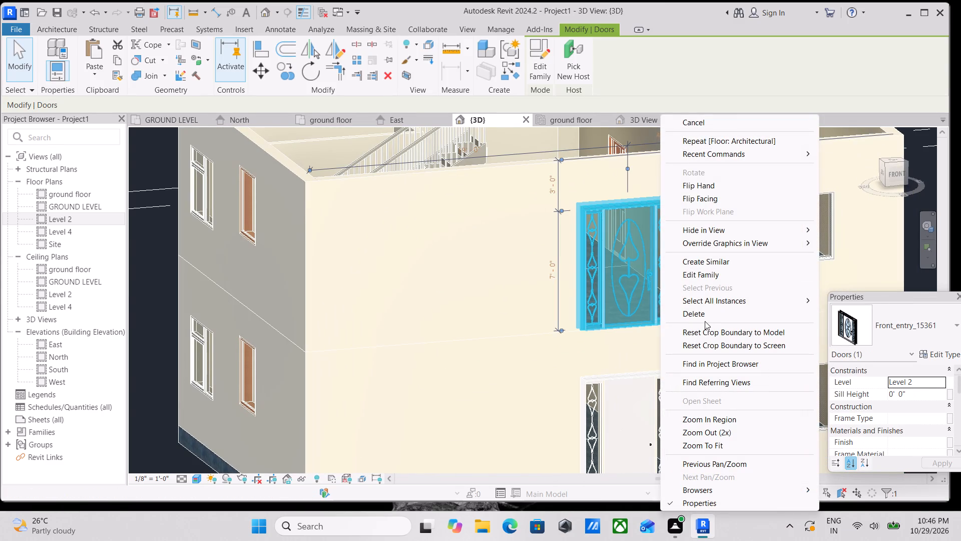
pyautogui.click(703, 315)
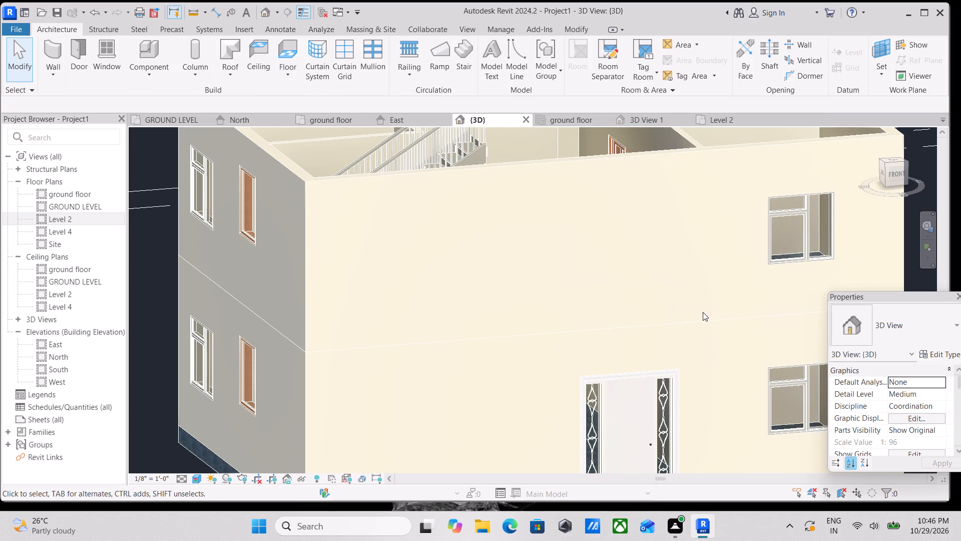
# Place a WINDOWS 4' X 4' double-sidelight casement window on the upper front wall above the entrance, aligned with the neighbouring window's sill.
pyautogui.press('w')
pyautogui.press('n')
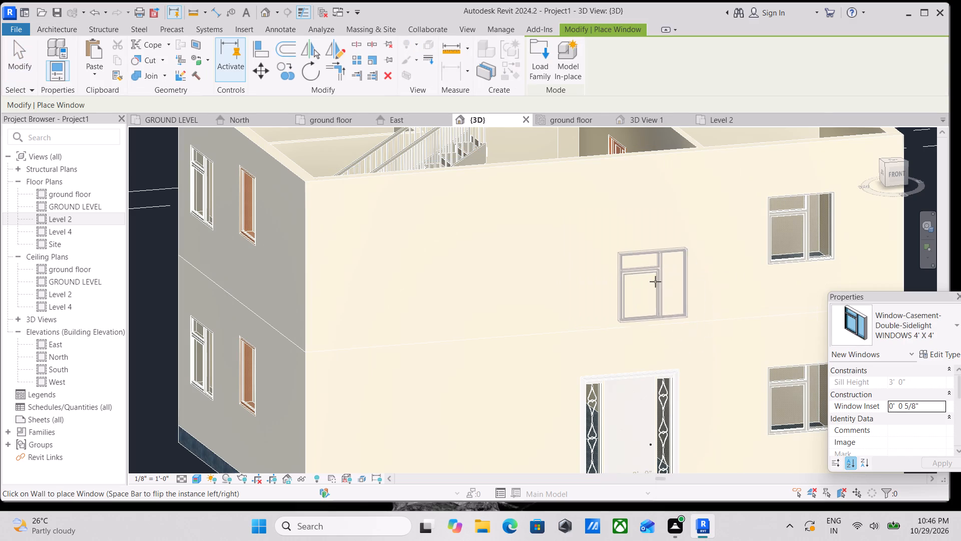
pyautogui.click(634, 244)
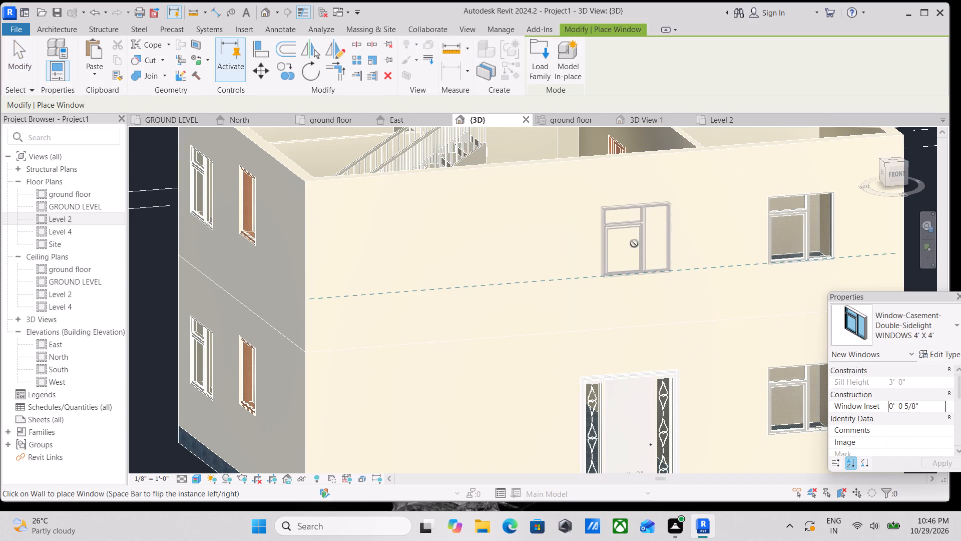
pyautogui.press('Escape')
pyautogui.press('Escape')
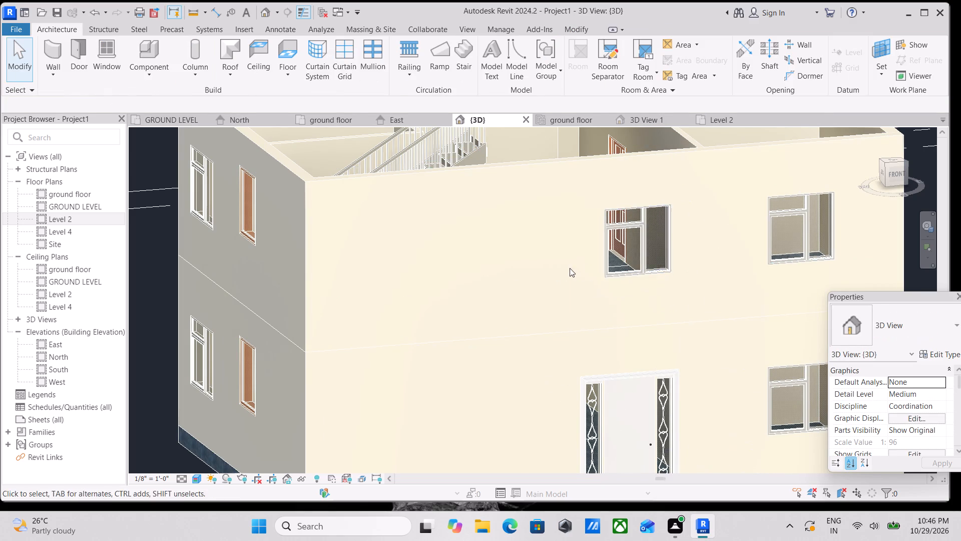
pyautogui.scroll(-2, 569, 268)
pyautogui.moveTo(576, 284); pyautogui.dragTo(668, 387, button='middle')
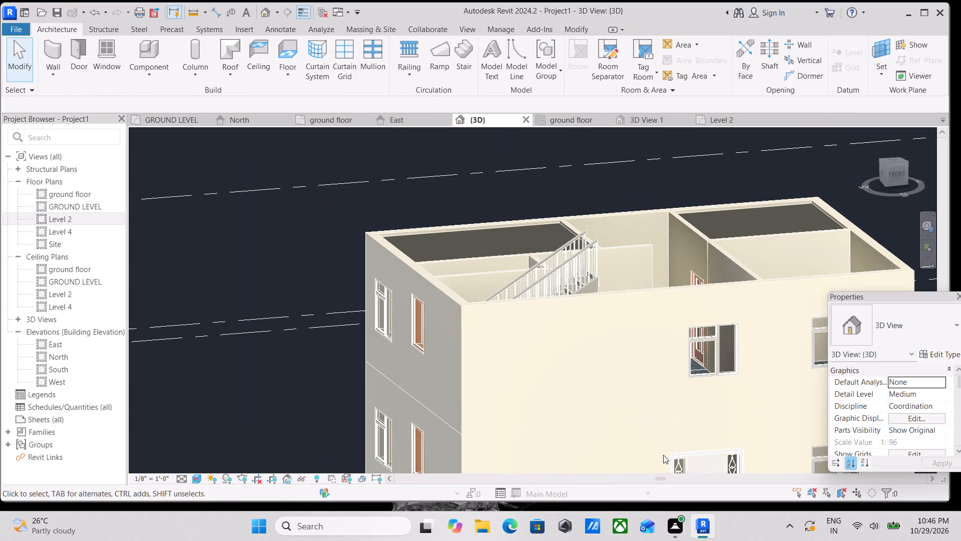
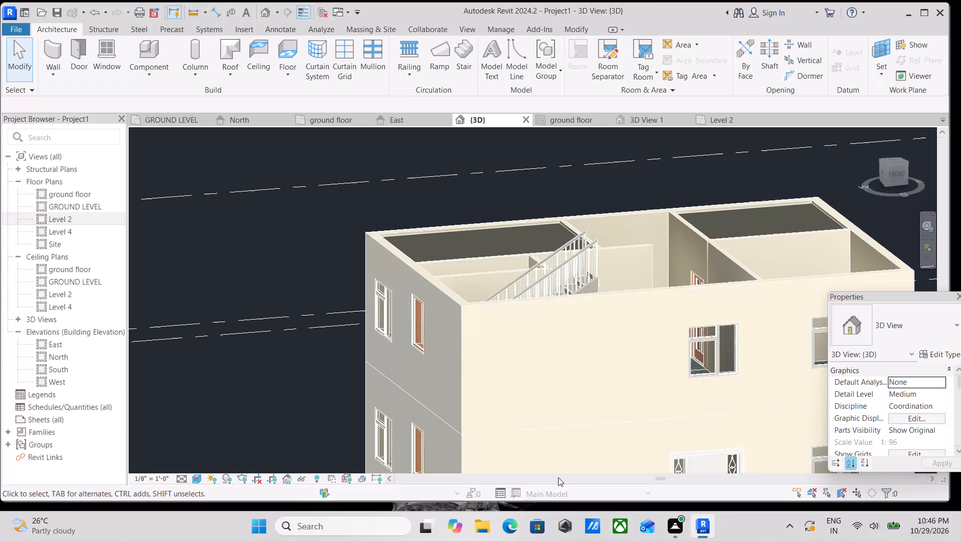
# View the house from the top and start a Roof by Footprint with Level 2 as its base level.
pyautogui.scroll(-3, 472, 517)
pyautogui.scroll(-4, 519, 447)
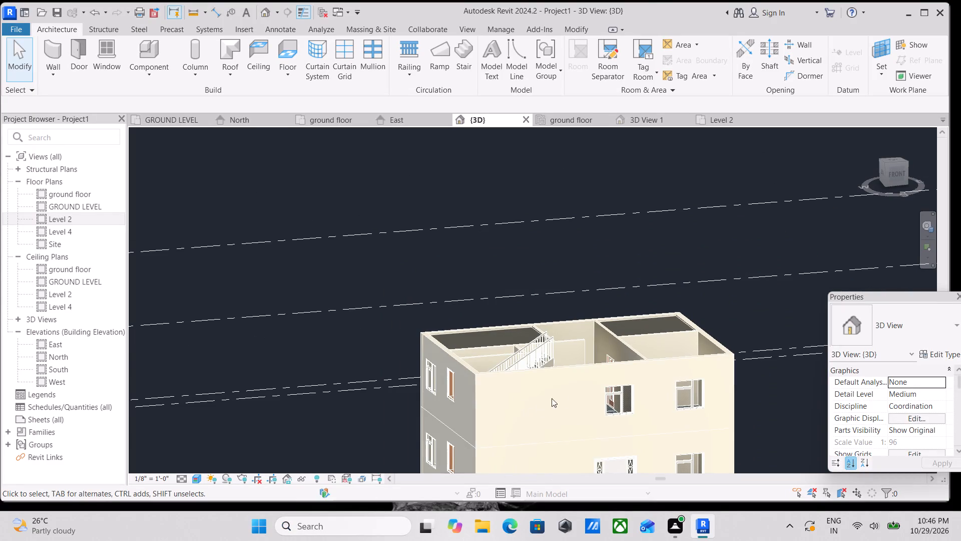
pyautogui.click(893, 160)
pyautogui.scroll(6, 614, 465)
pyautogui.moveTo(507, 347); pyautogui.dragTo(570, 395, button='middle')
pyautogui.scroll(7, 484, 310)
pyautogui.moveTo(487, 296); pyautogui.dragTo(489, 326, button='middle')
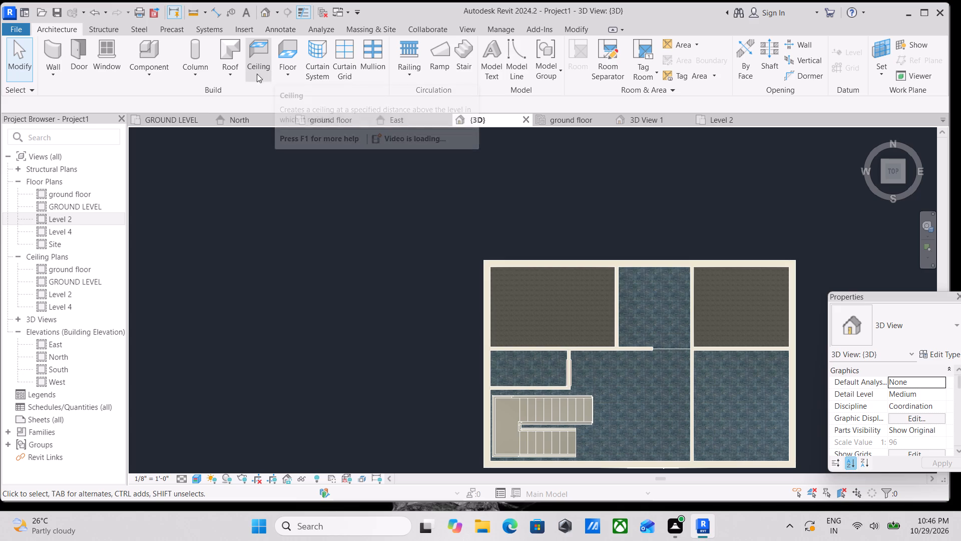
pyautogui.click(233, 75)
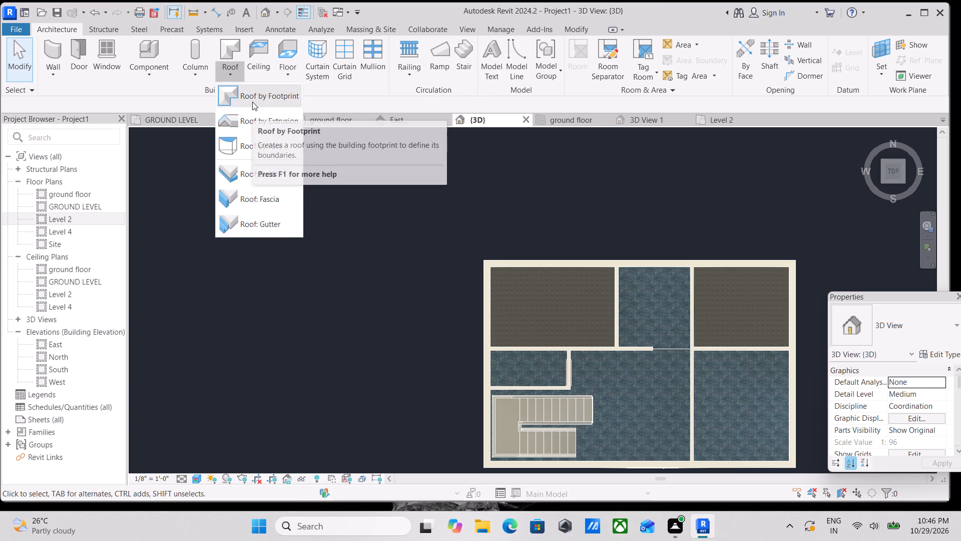
pyautogui.click(252, 102)
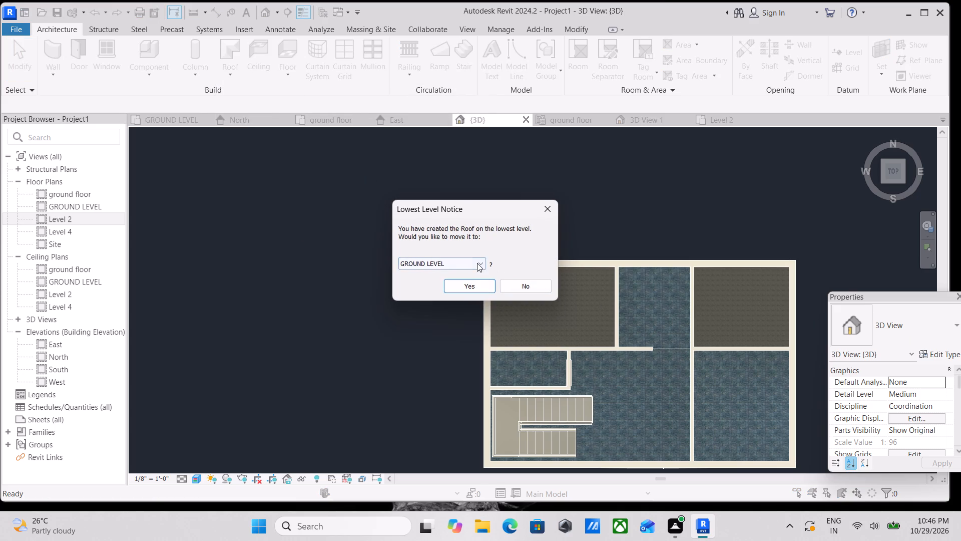
pyautogui.click(477, 263)
pyautogui.click(444, 293)
pyautogui.click(467, 284)
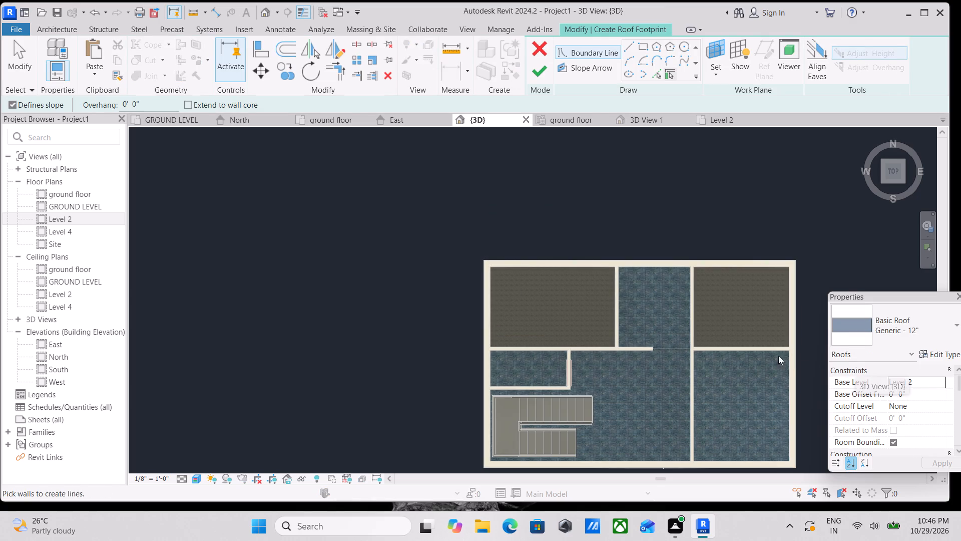
# Duplicate the Generic - 12" basic roof type as ROOFING 6".
pyautogui.click(950, 351)
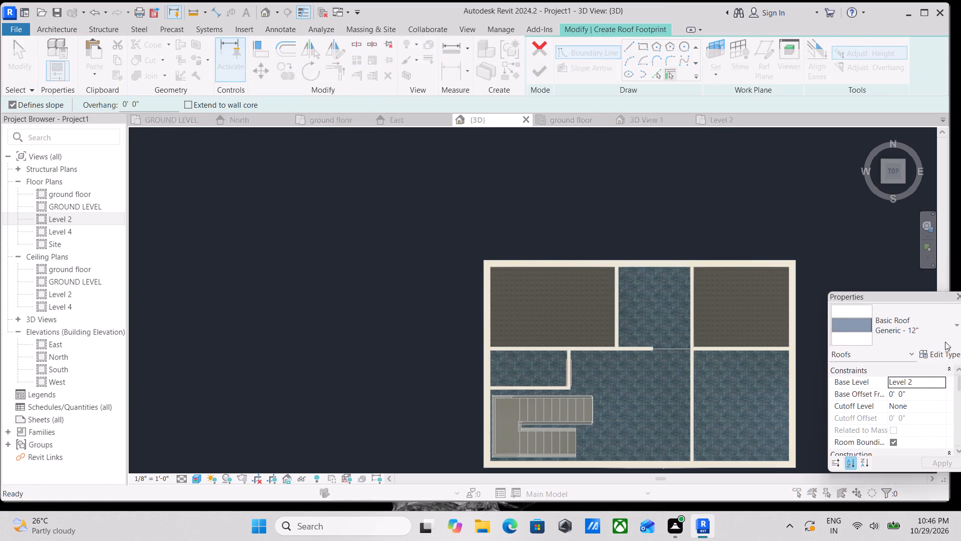
pyautogui.click(908, 119)
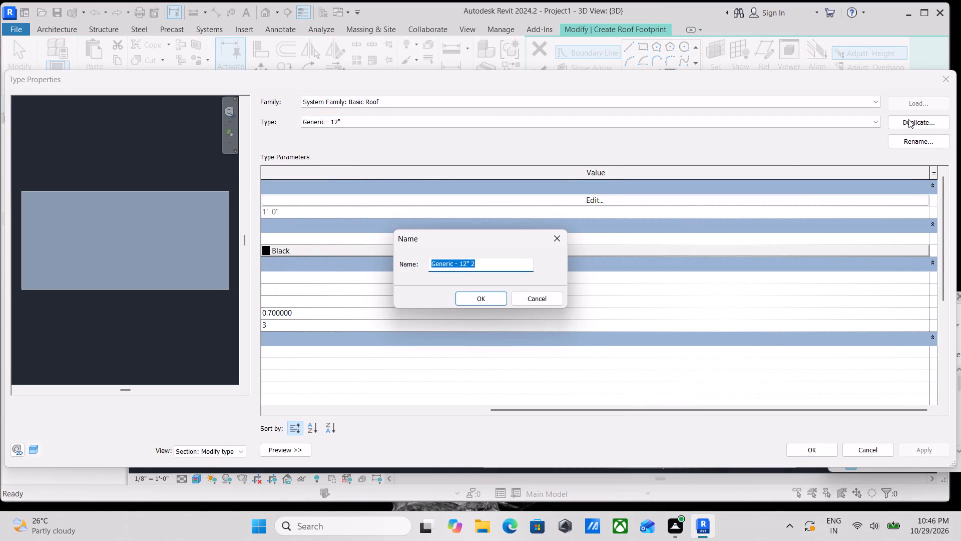
pyautogui.press('BackSpace')
pyautogui.write('ROOFING 6')
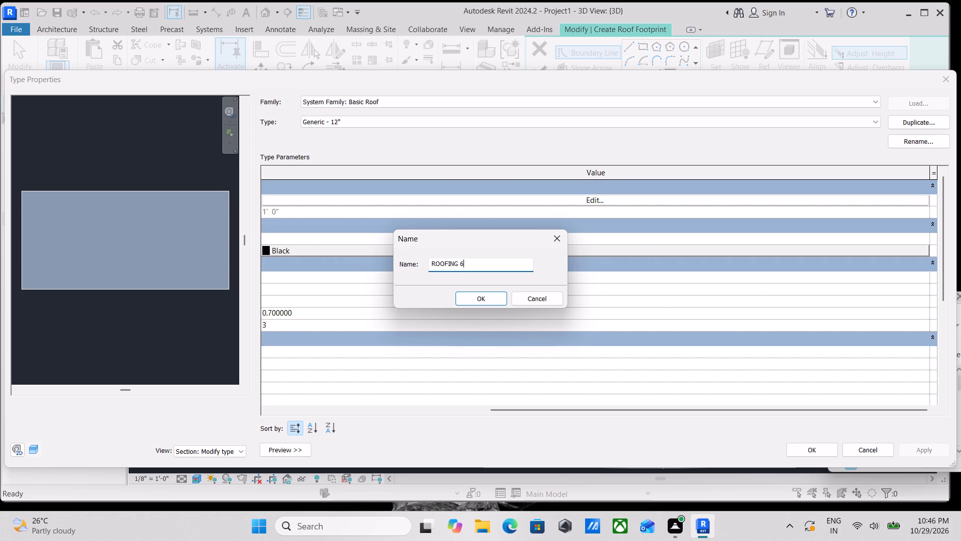
pyautogui.hotkey('shift', '"')
pyautogui.click(484, 297)
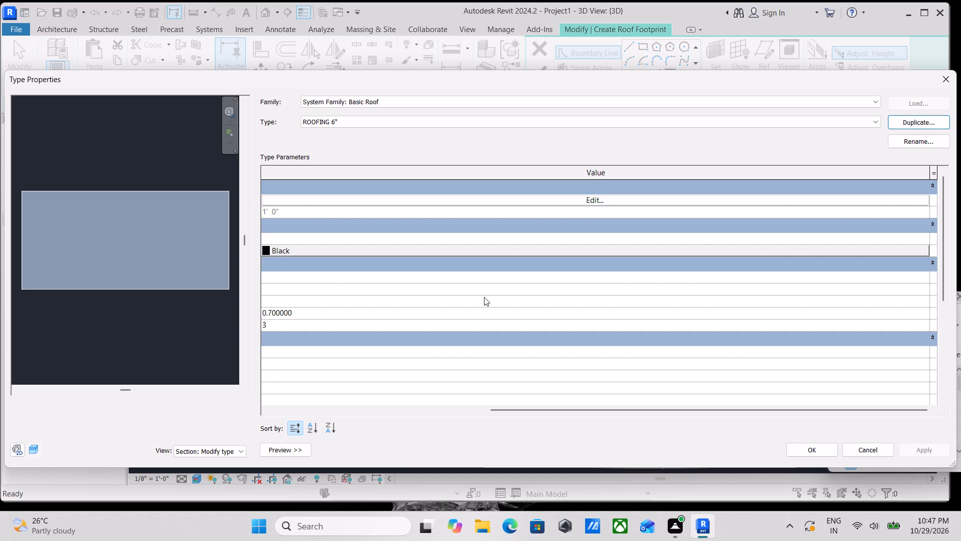
# Set the ROOFING 6" roof's structure layer thickness to 6".
pyautogui.click(627, 203)
pyautogui.click(623, 201)
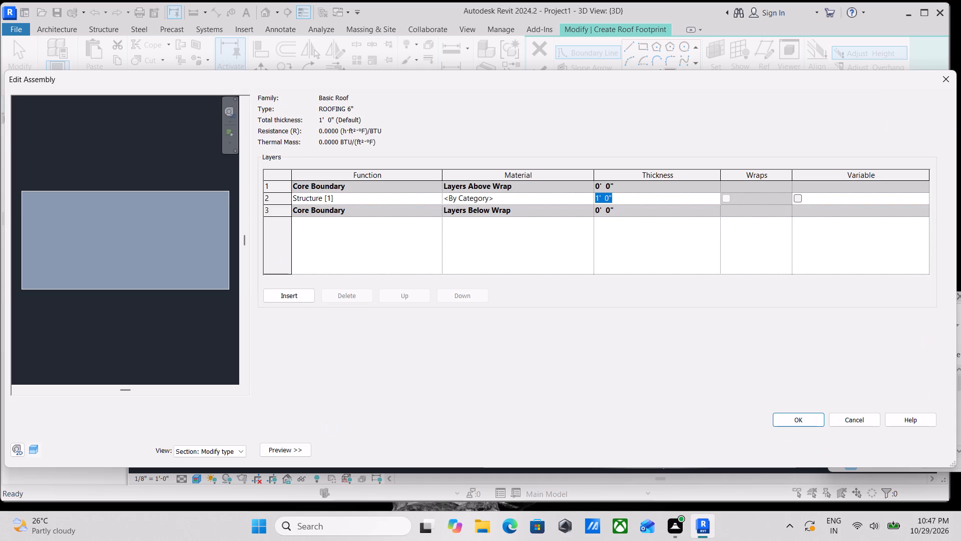
pyautogui.press('6')
pyautogui.hotkey('shift', '"')
# Create a new material for the roof's structure layer and name it ROOFING MATERIAL 6".
pyautogui.click(533, 200)
pyautogui.click(588, 196)
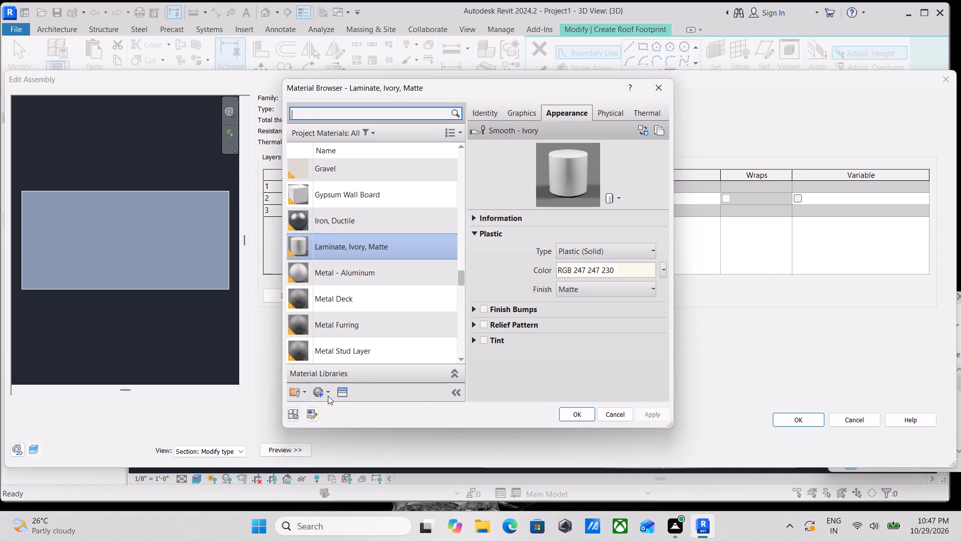
pyautogui.click(325, 396)
pyautogui.click(343, 414)
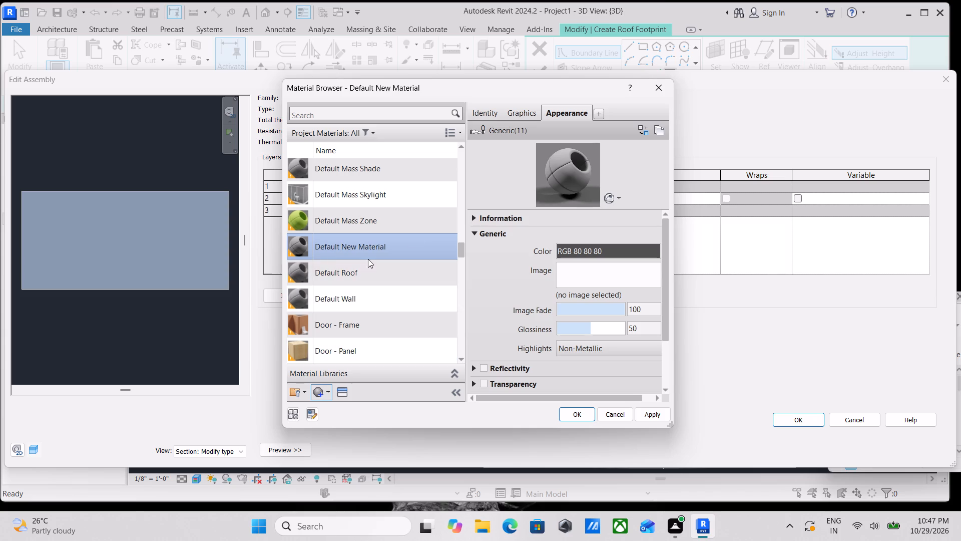
pyautogui.rightClick(333, 242)
pyautogui.click(353, 287)
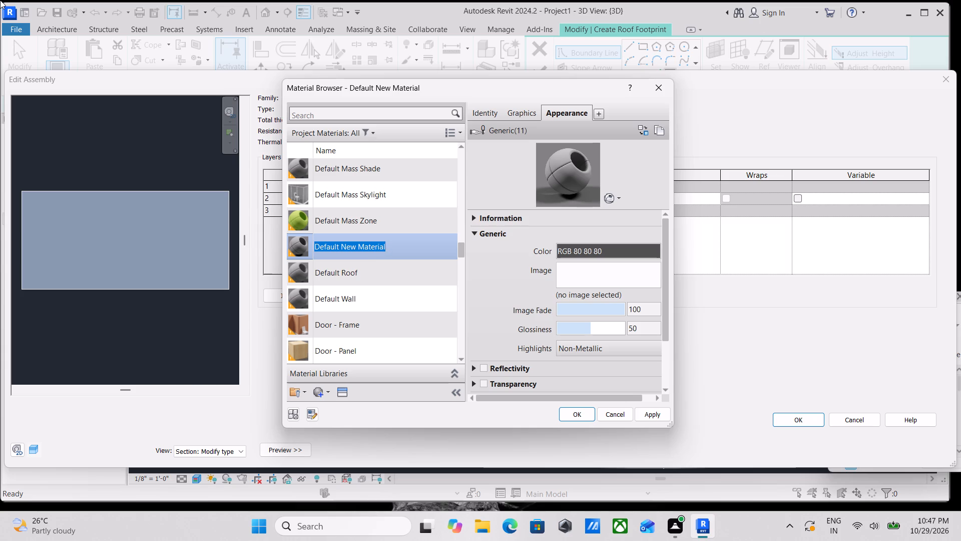
pyautogui.press('r')
pyautogui.press('o')
pyautogui.write('OF')
pyautogui.press('i')
pyautogui.write('NG')
pyautogui.press('space')
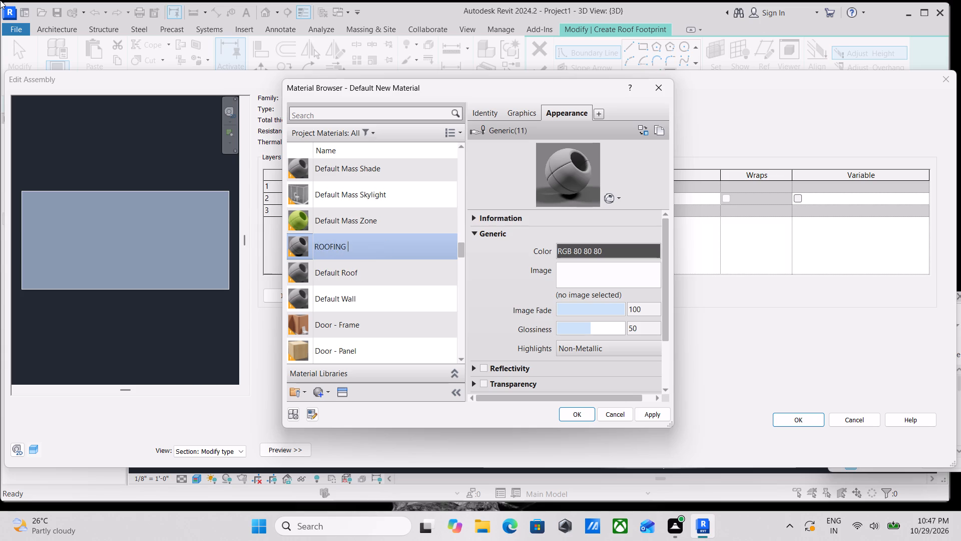
pyautogui.write('MATERI')
pyautogui.write('AL')
pyautogui.press('space')
pyautogui.press('6')
pyautogui.hotkey('shift', '"')
# Open the Roofing category of the Appearance Library in the Asset Browser for the new roofing material.
pyautogui.click(341, 392)
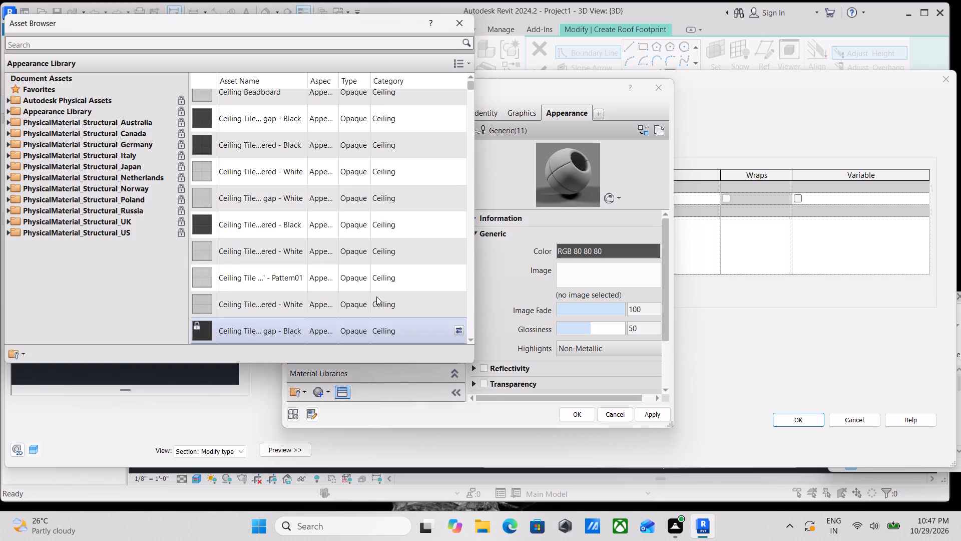
pyautogui.click(6, 112)
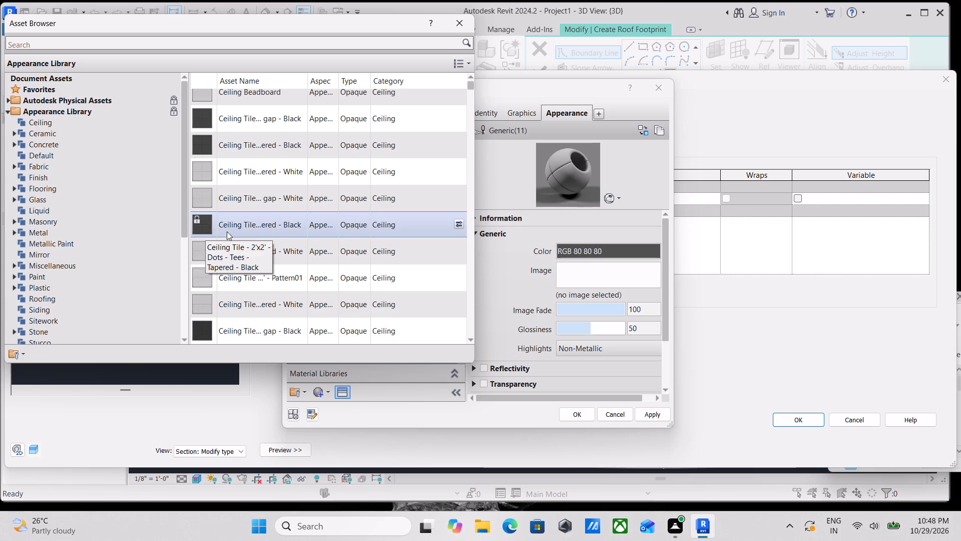
pyautogui.scroll(-1, 47, 223)
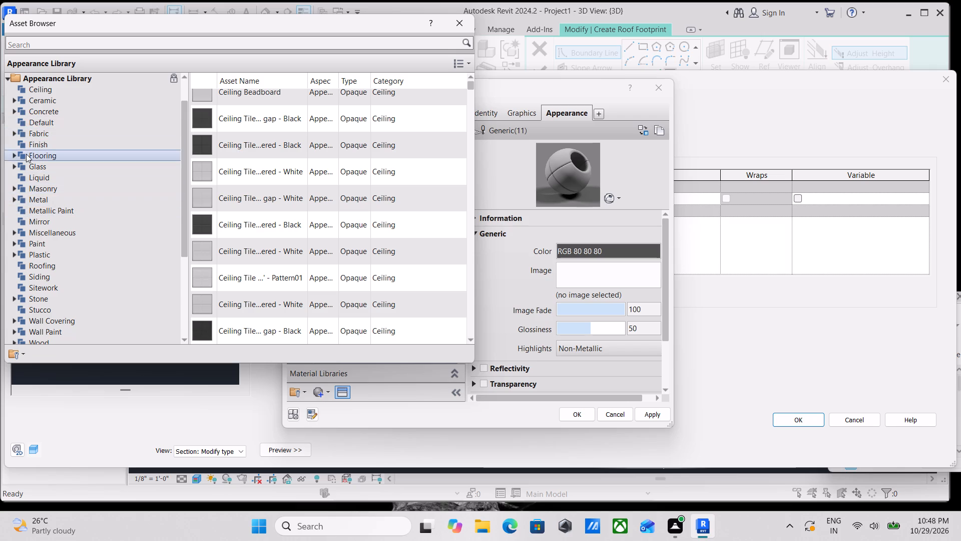
pyautogui.doubleClick(24, 265)
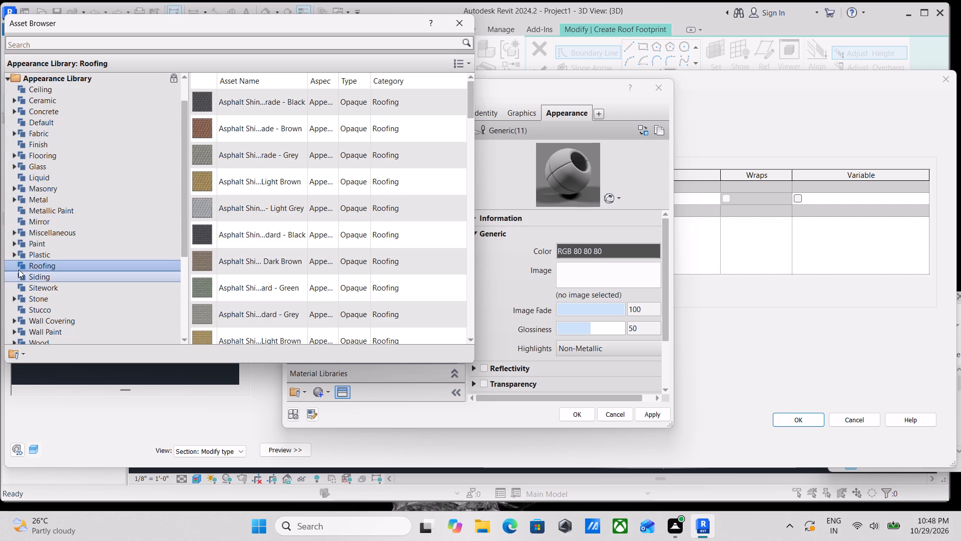
pyautogui.doubleClick(19, 269)
pyautogui.scroll(-2, 264, 275)
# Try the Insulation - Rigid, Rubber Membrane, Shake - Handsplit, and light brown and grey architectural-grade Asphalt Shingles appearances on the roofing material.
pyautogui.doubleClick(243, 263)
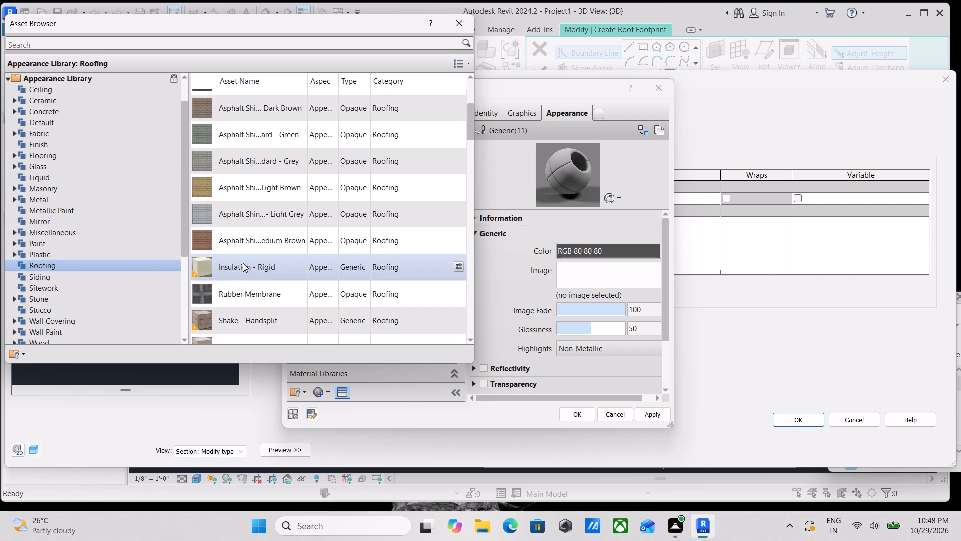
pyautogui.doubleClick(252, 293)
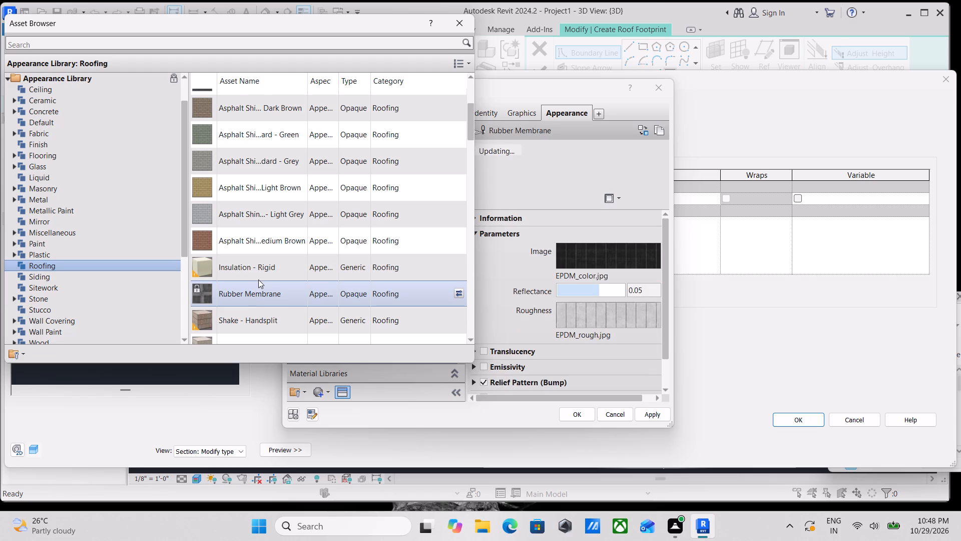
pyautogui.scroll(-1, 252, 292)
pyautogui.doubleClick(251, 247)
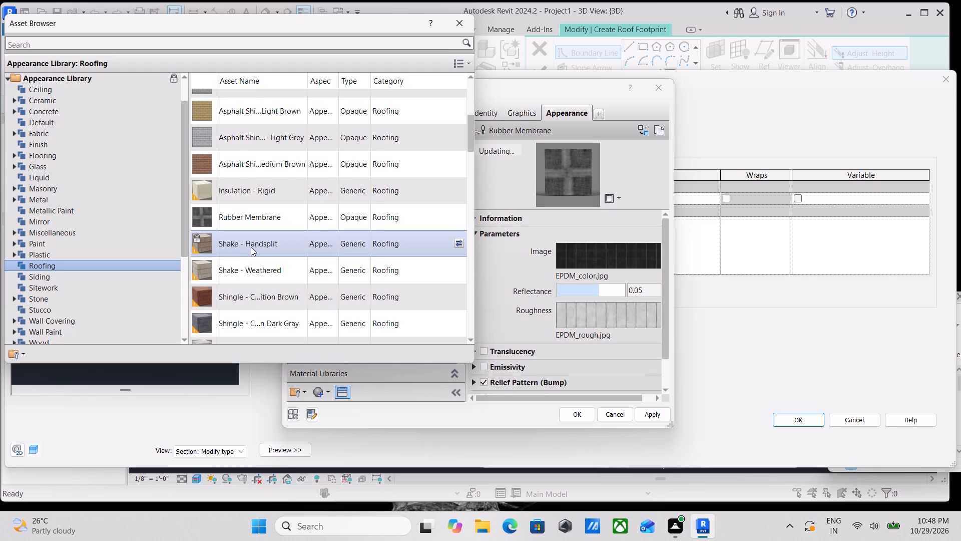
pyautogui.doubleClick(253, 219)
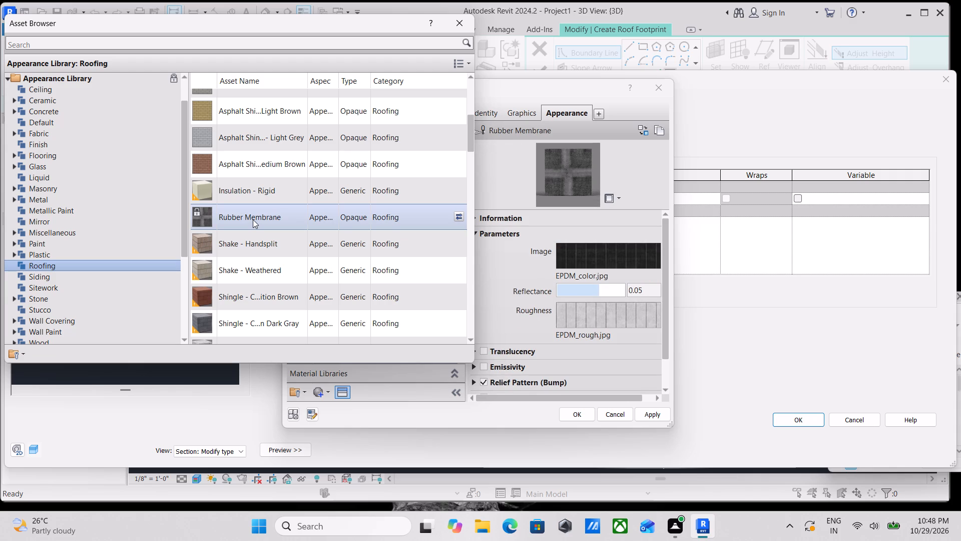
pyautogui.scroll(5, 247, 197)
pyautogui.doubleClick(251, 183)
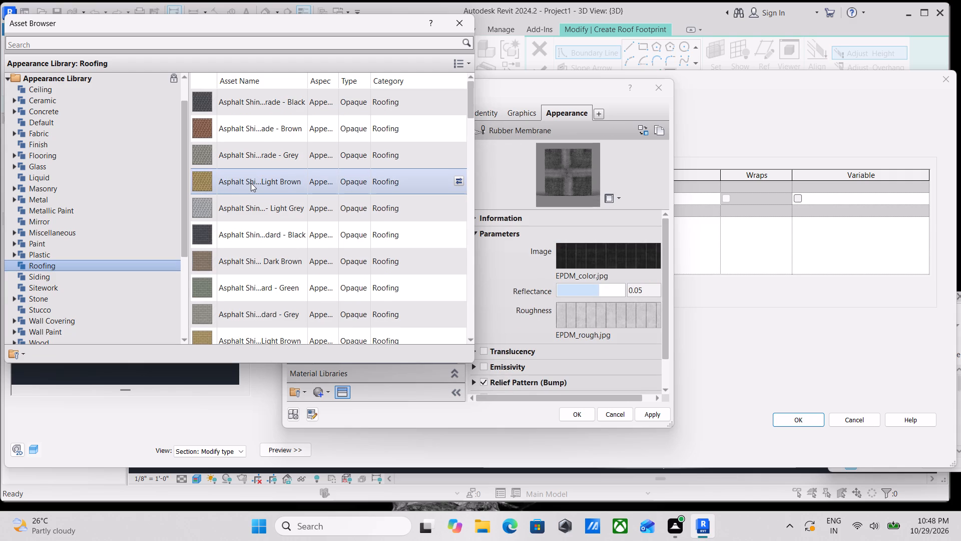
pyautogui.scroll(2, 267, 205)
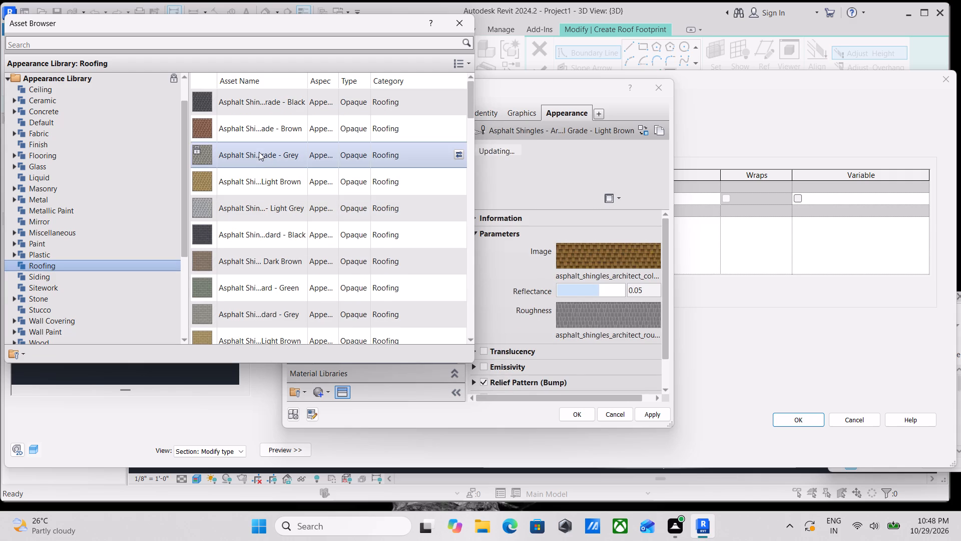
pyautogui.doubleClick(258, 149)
# Apply the black architectural-grade Asphalt Shingles appearance to the roofing material.
pyautogui.scroll(3, 268, 152)
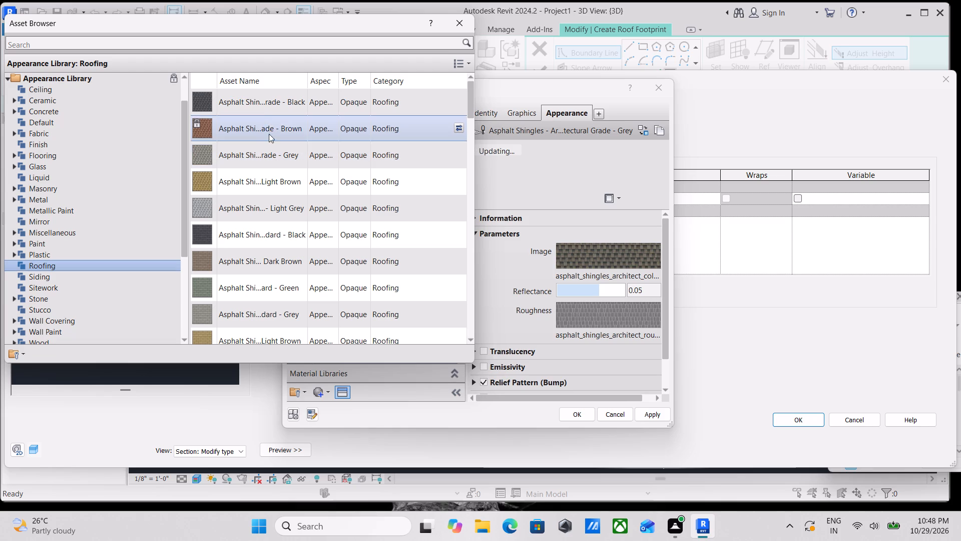
pyautogui.doubleClick(273, 110)
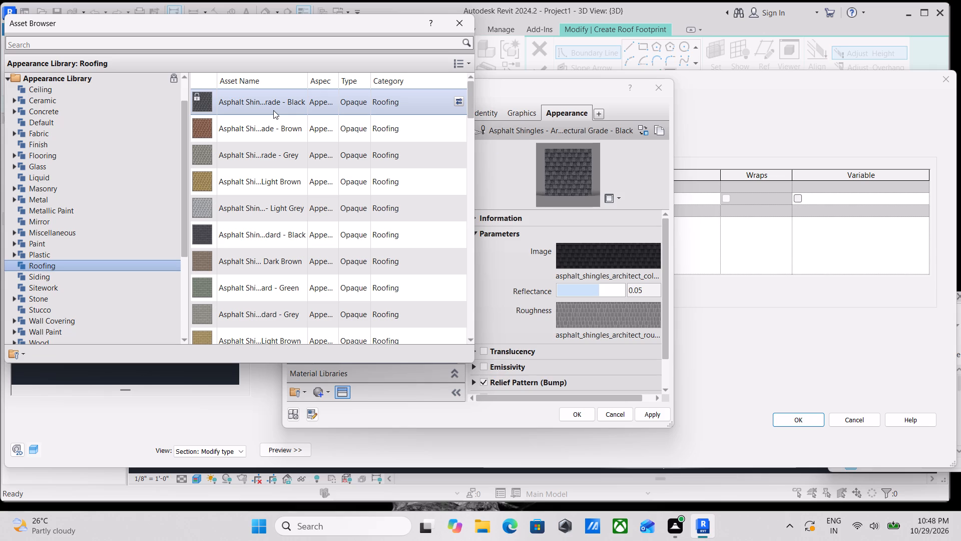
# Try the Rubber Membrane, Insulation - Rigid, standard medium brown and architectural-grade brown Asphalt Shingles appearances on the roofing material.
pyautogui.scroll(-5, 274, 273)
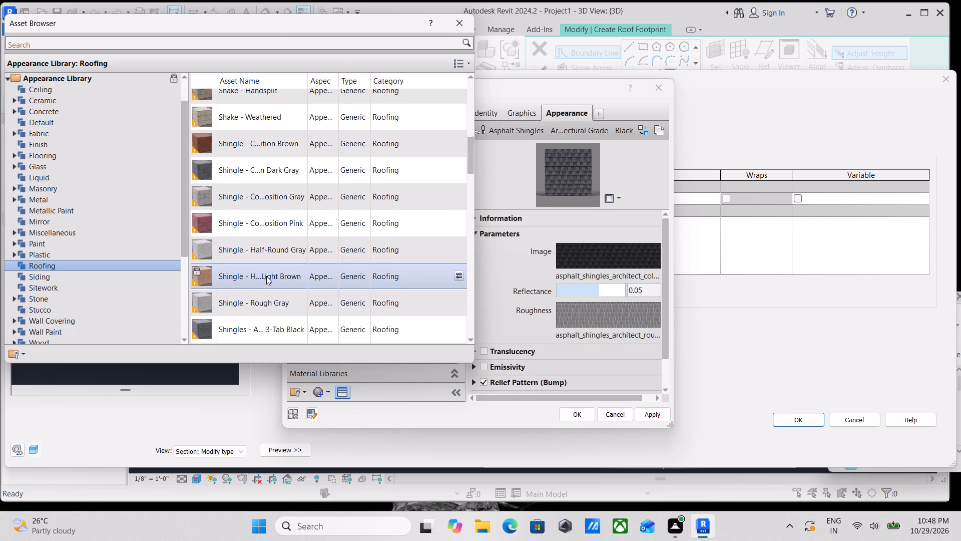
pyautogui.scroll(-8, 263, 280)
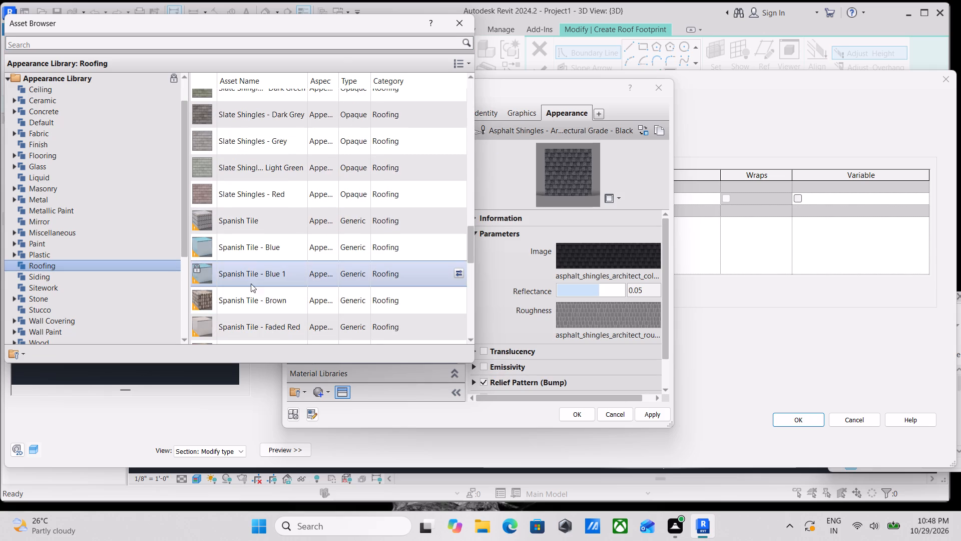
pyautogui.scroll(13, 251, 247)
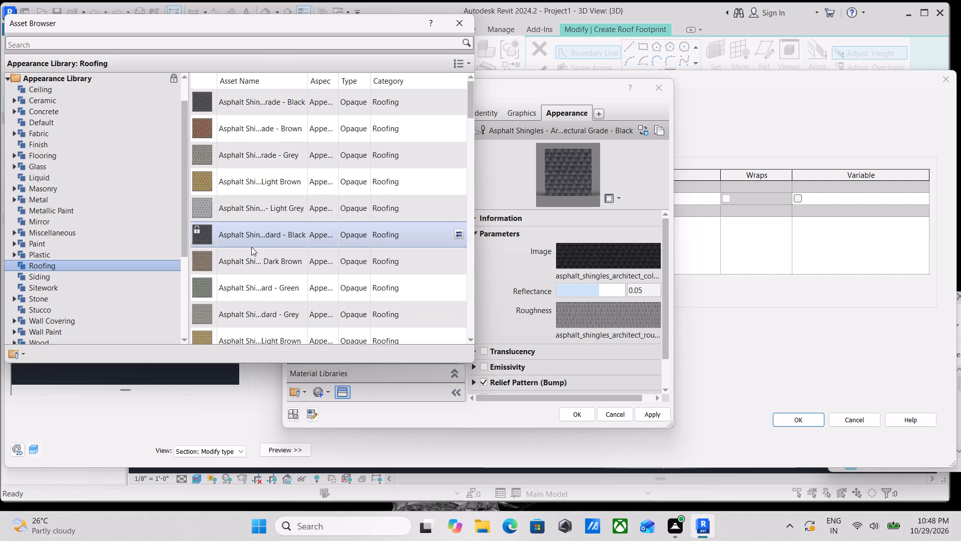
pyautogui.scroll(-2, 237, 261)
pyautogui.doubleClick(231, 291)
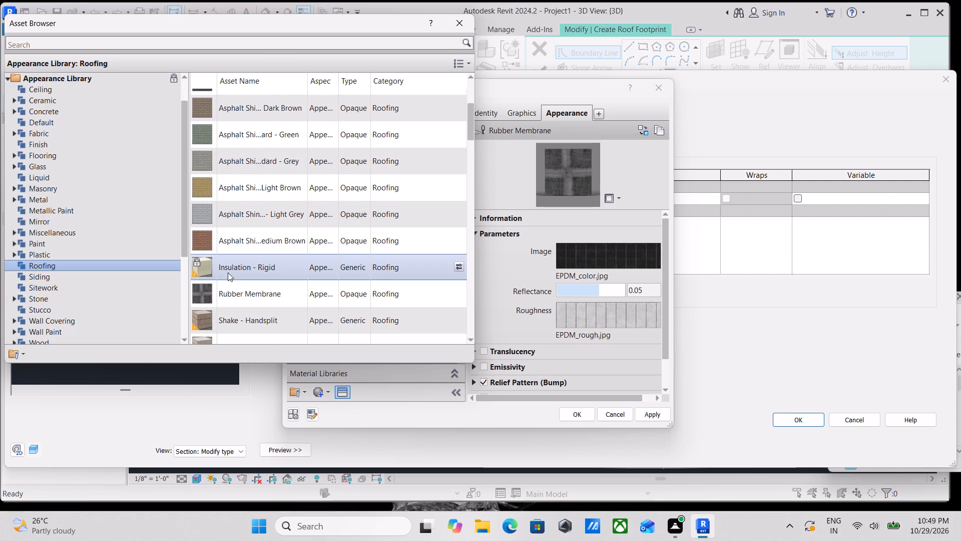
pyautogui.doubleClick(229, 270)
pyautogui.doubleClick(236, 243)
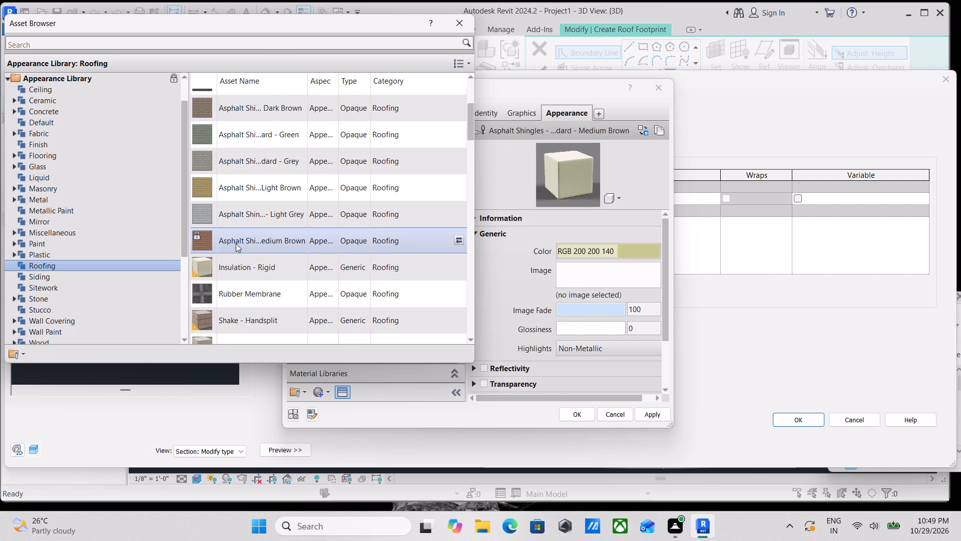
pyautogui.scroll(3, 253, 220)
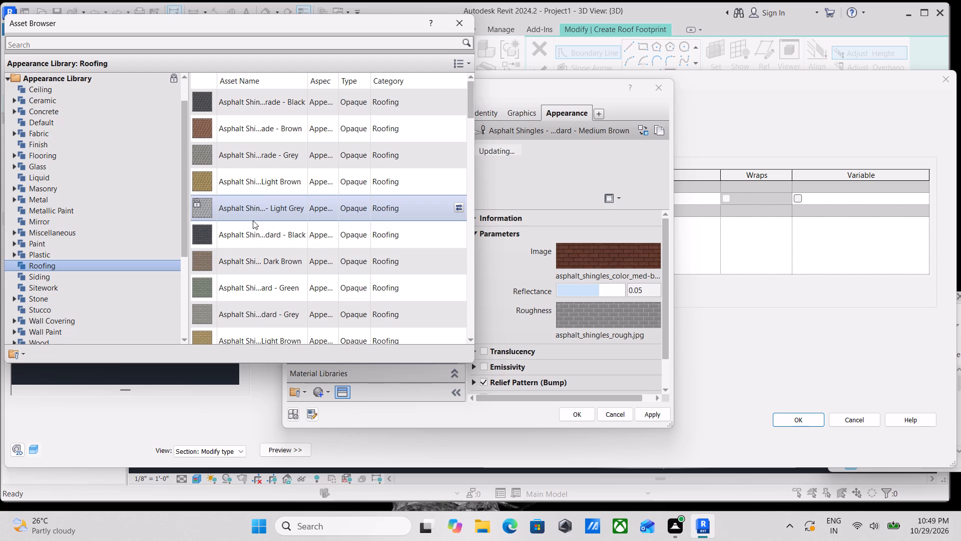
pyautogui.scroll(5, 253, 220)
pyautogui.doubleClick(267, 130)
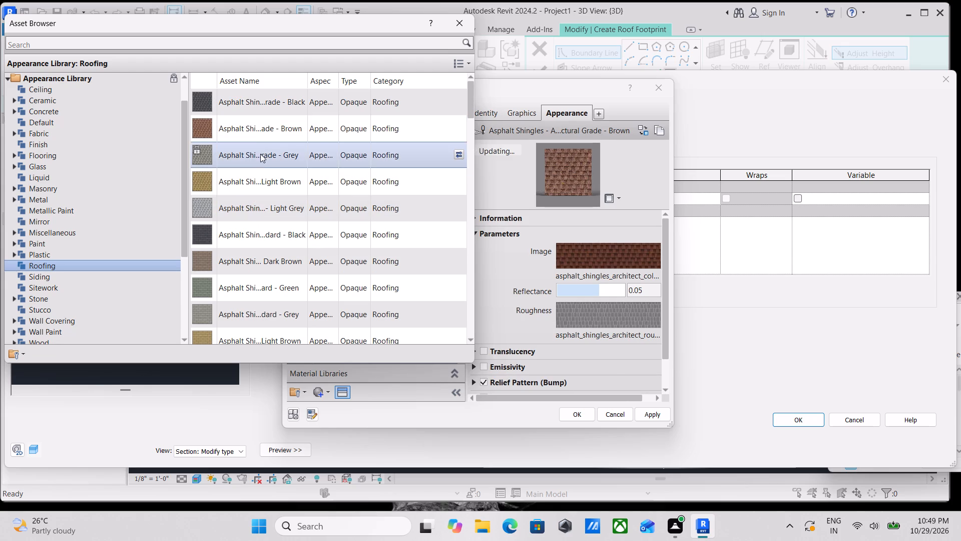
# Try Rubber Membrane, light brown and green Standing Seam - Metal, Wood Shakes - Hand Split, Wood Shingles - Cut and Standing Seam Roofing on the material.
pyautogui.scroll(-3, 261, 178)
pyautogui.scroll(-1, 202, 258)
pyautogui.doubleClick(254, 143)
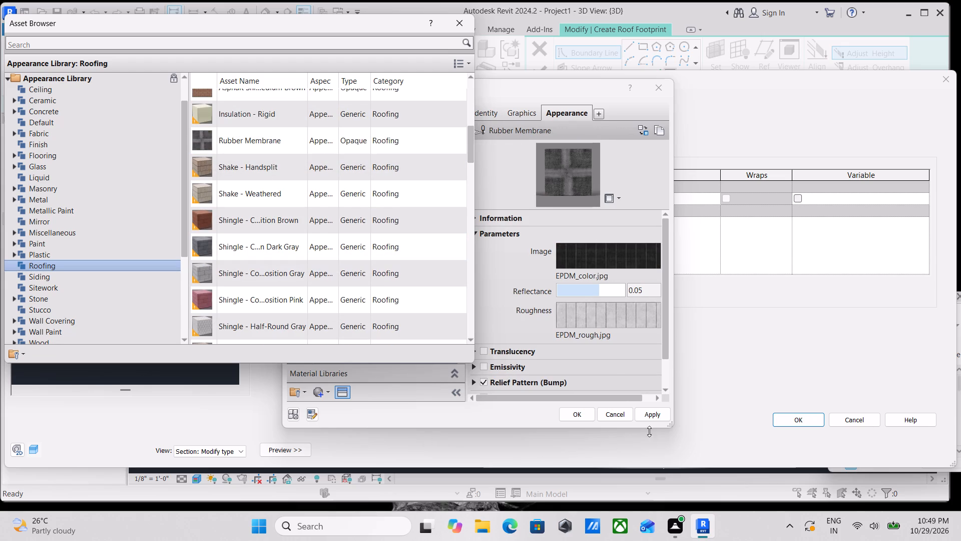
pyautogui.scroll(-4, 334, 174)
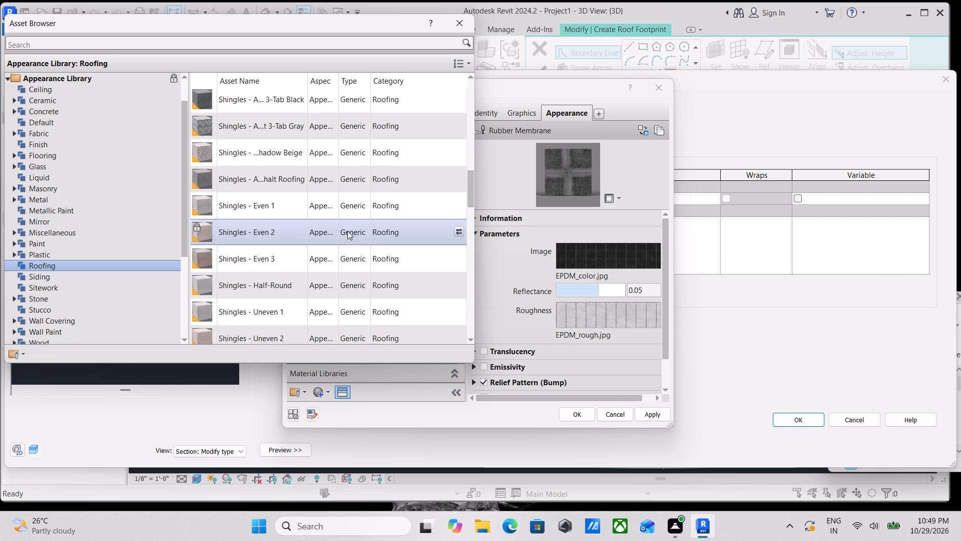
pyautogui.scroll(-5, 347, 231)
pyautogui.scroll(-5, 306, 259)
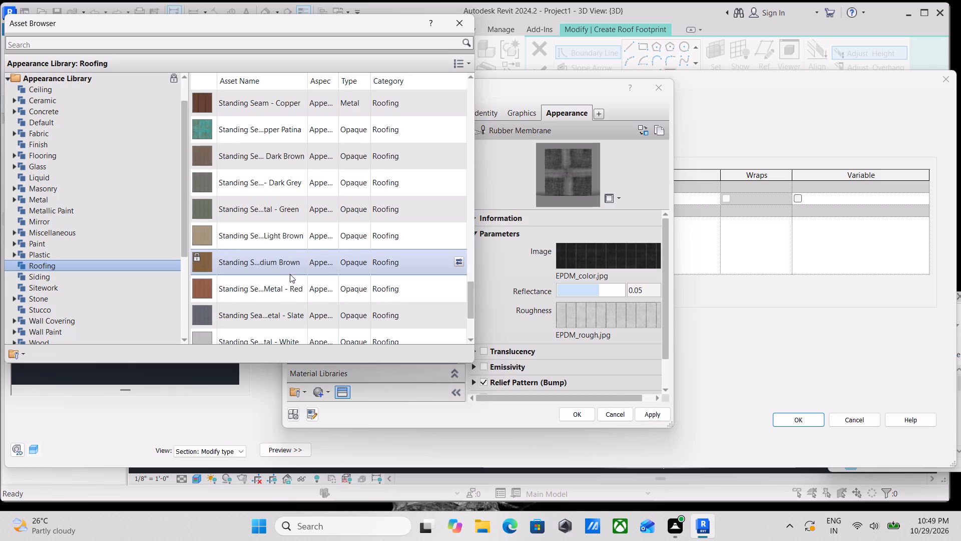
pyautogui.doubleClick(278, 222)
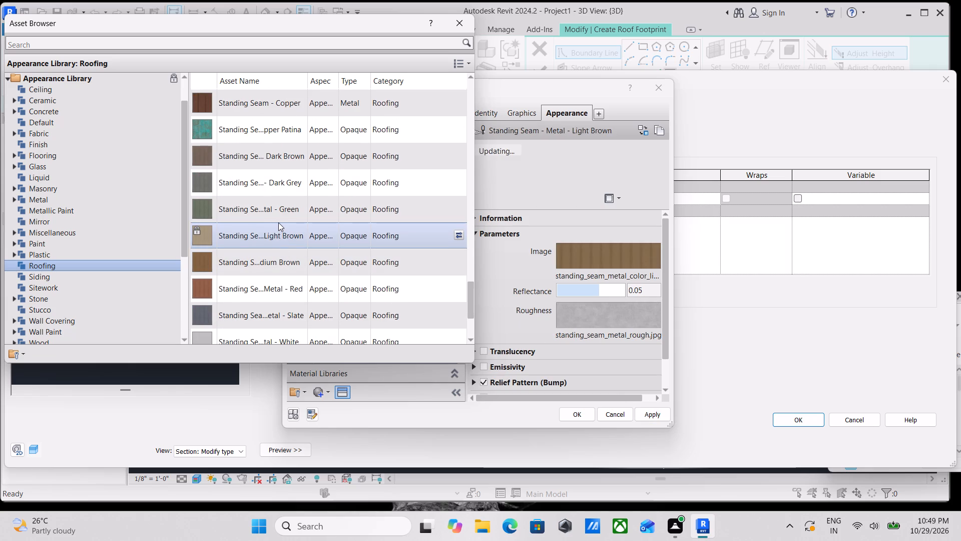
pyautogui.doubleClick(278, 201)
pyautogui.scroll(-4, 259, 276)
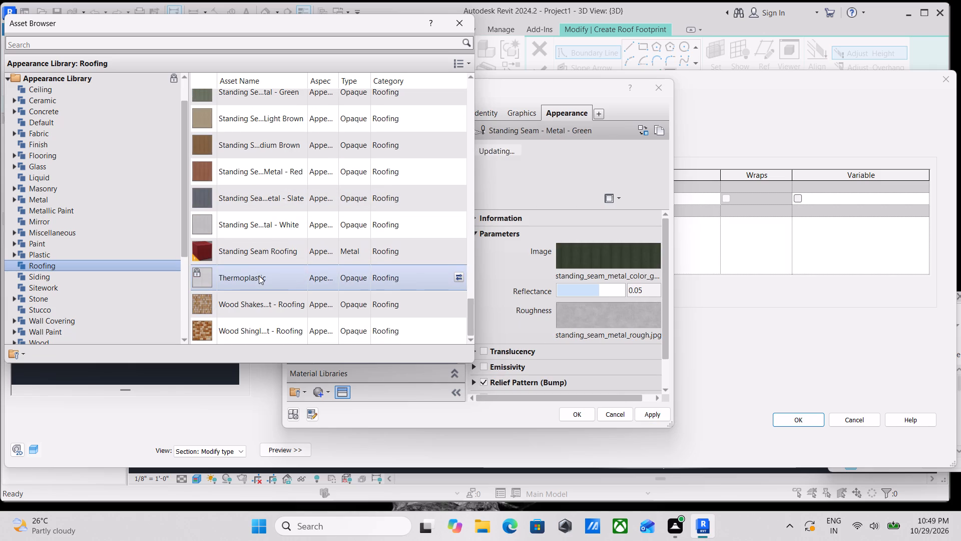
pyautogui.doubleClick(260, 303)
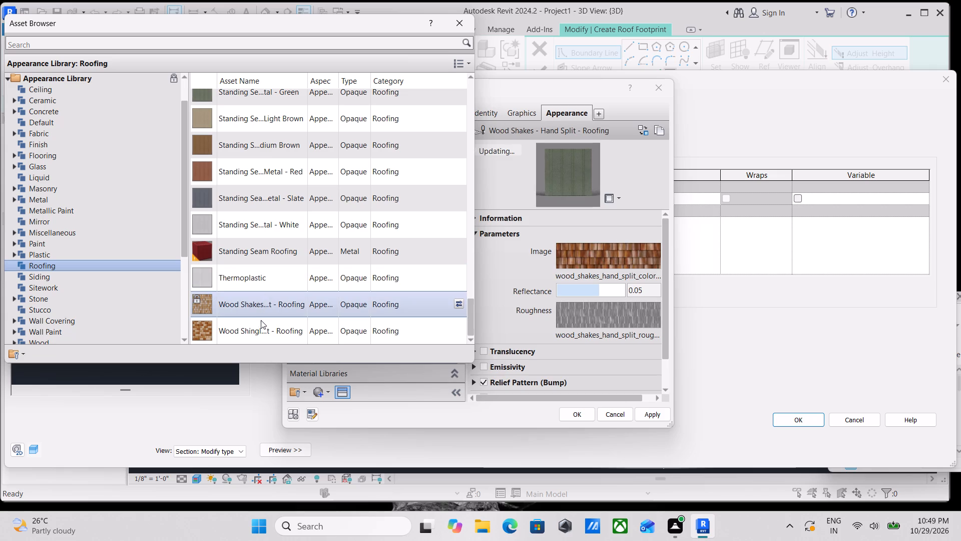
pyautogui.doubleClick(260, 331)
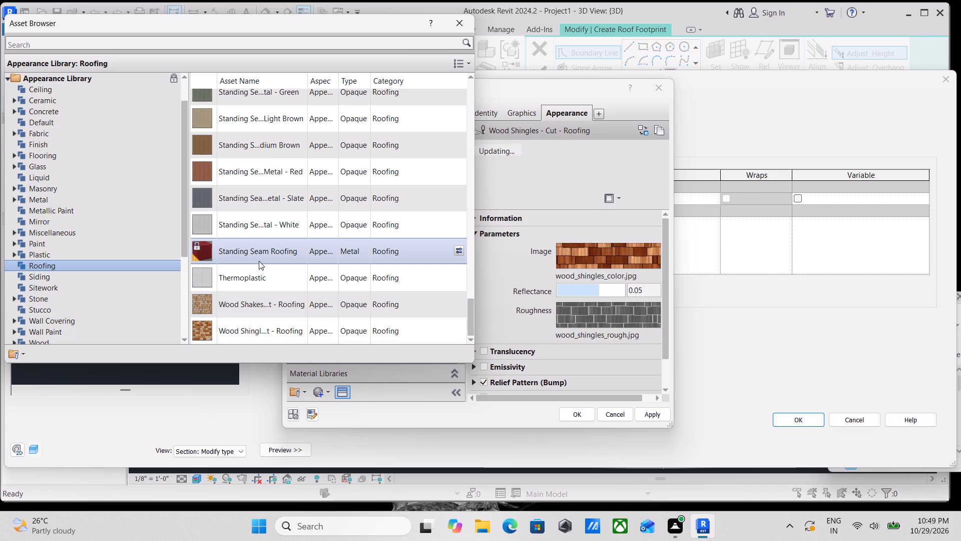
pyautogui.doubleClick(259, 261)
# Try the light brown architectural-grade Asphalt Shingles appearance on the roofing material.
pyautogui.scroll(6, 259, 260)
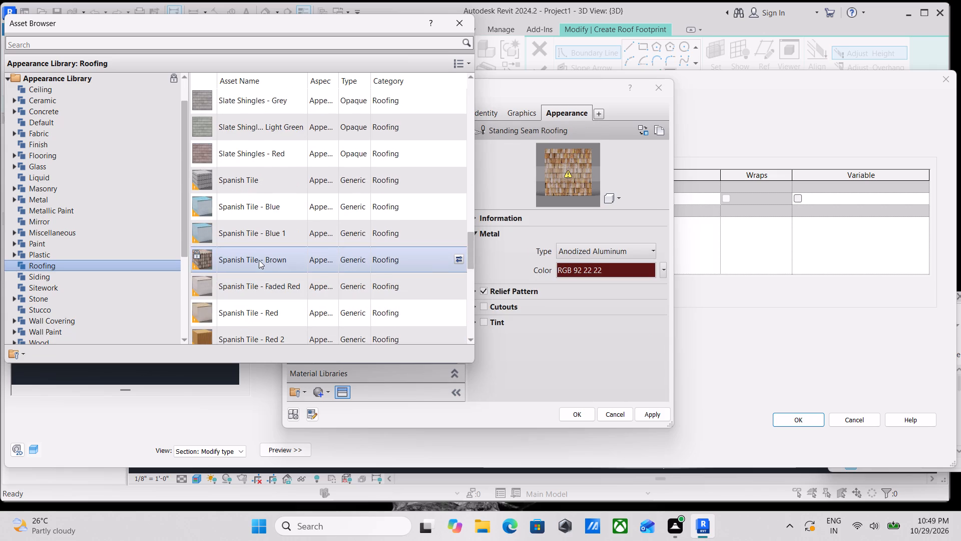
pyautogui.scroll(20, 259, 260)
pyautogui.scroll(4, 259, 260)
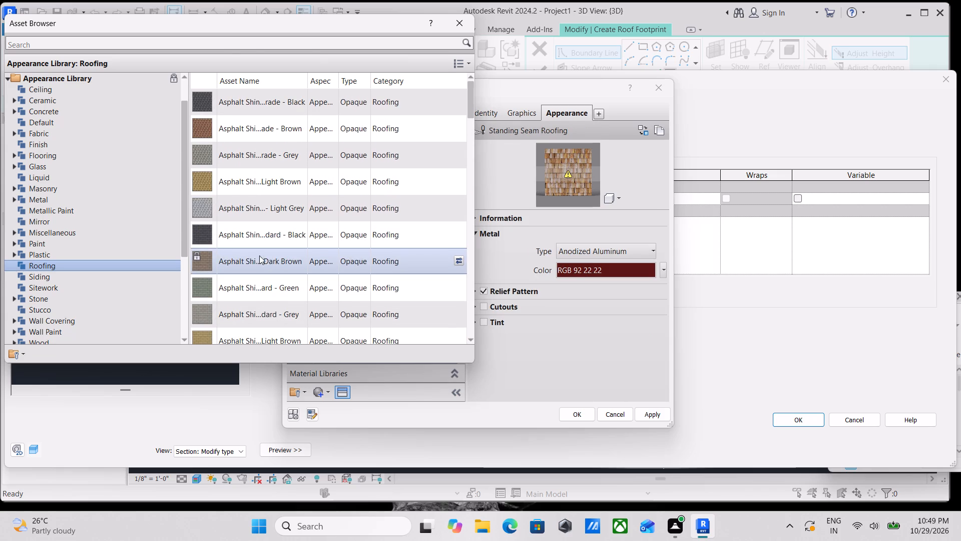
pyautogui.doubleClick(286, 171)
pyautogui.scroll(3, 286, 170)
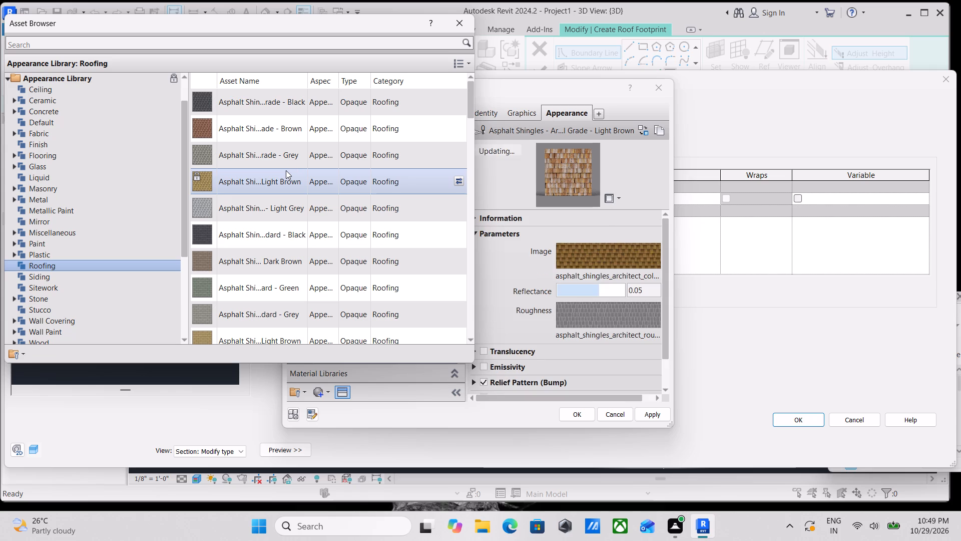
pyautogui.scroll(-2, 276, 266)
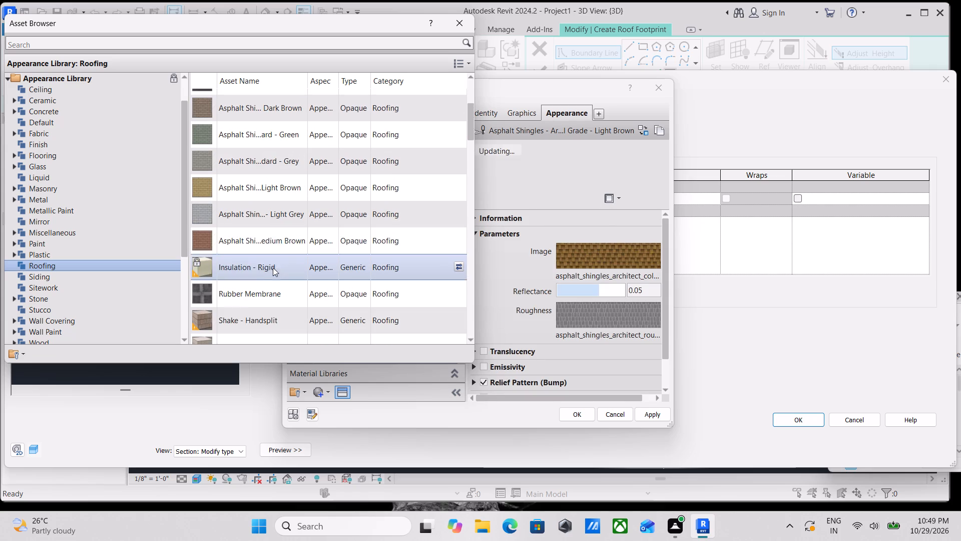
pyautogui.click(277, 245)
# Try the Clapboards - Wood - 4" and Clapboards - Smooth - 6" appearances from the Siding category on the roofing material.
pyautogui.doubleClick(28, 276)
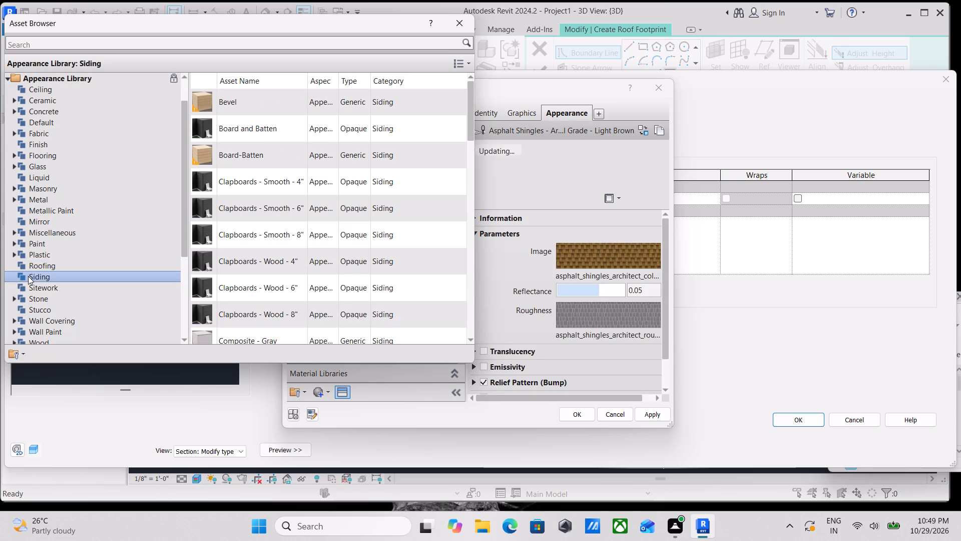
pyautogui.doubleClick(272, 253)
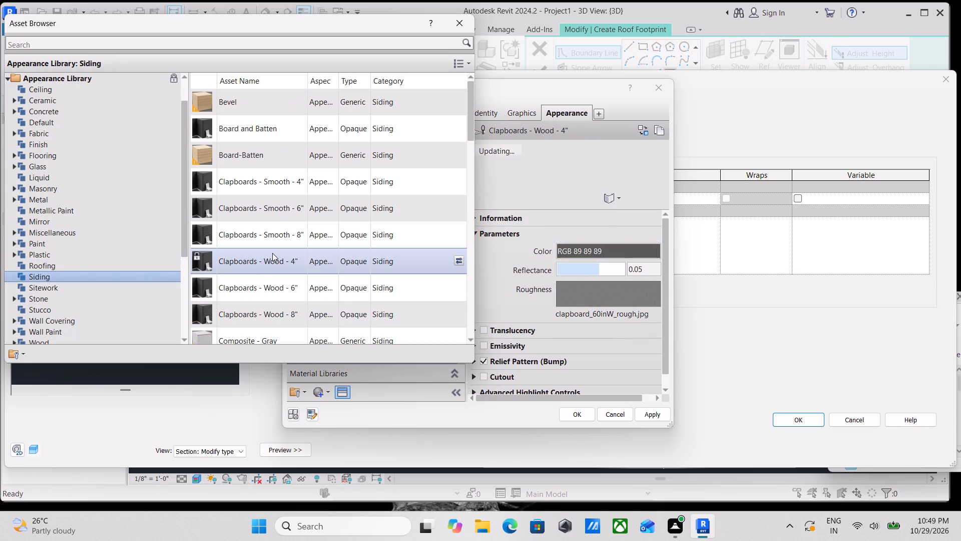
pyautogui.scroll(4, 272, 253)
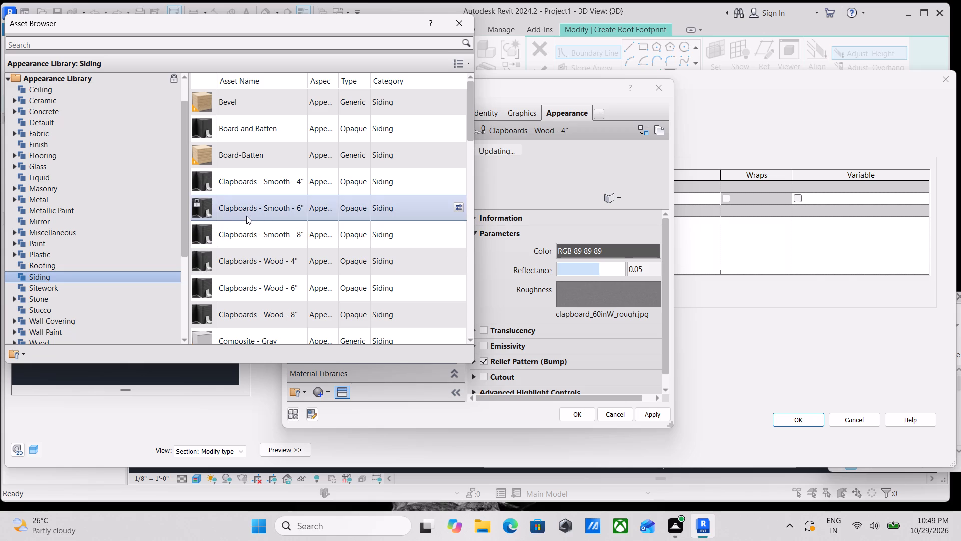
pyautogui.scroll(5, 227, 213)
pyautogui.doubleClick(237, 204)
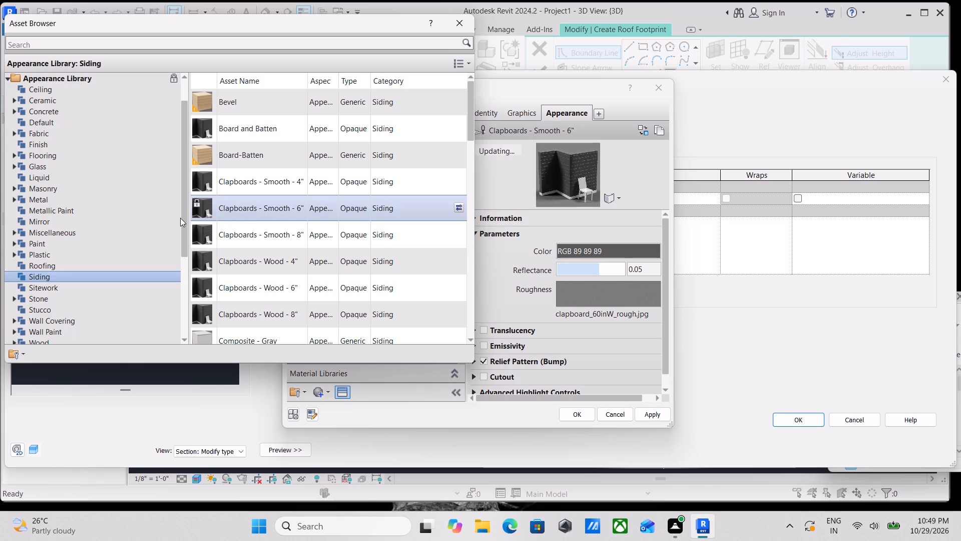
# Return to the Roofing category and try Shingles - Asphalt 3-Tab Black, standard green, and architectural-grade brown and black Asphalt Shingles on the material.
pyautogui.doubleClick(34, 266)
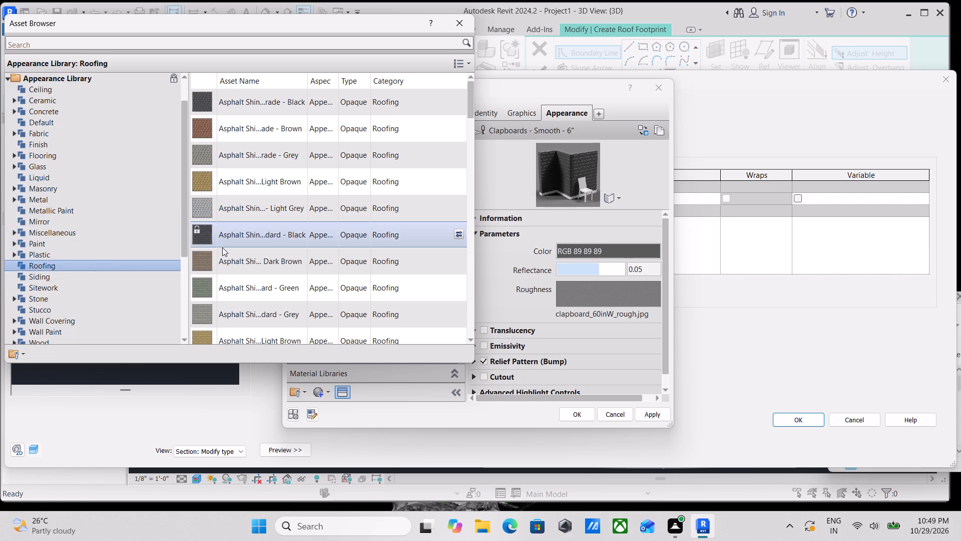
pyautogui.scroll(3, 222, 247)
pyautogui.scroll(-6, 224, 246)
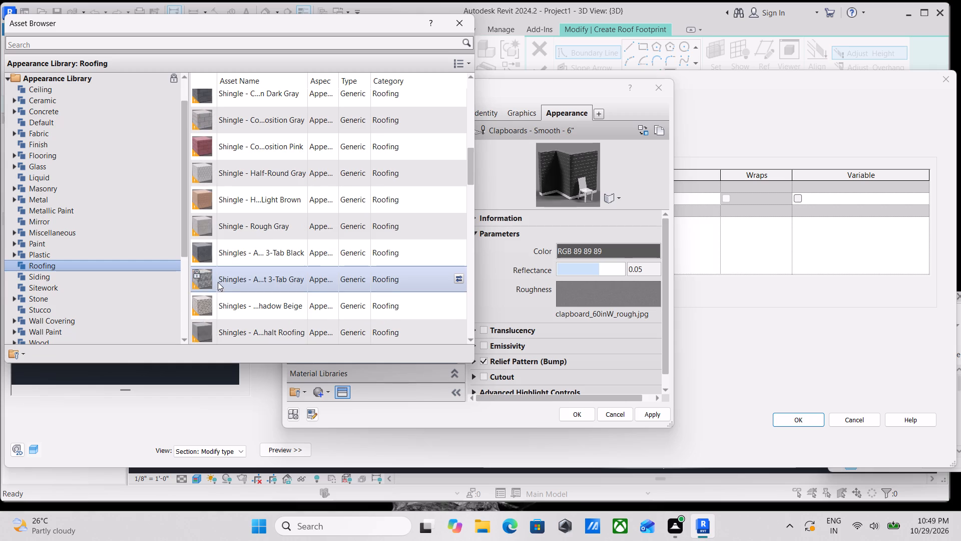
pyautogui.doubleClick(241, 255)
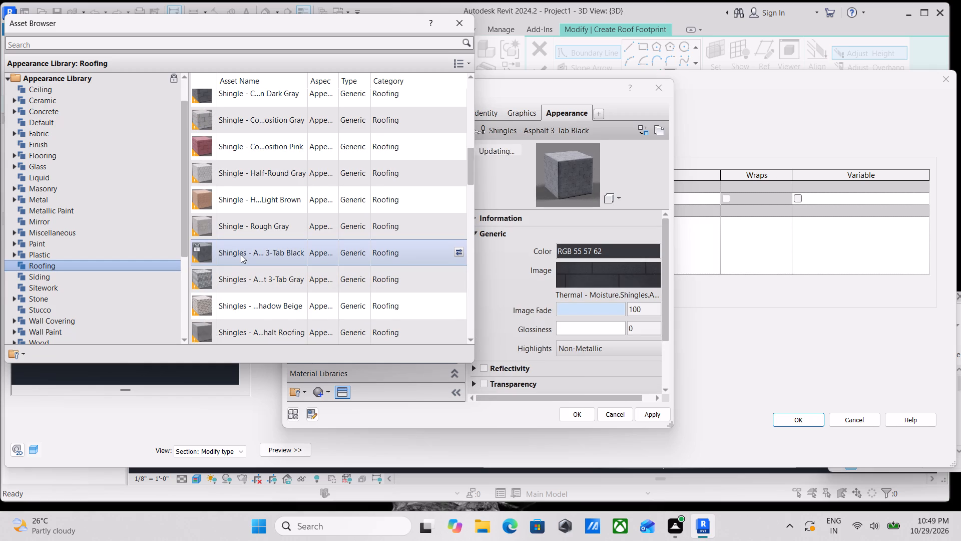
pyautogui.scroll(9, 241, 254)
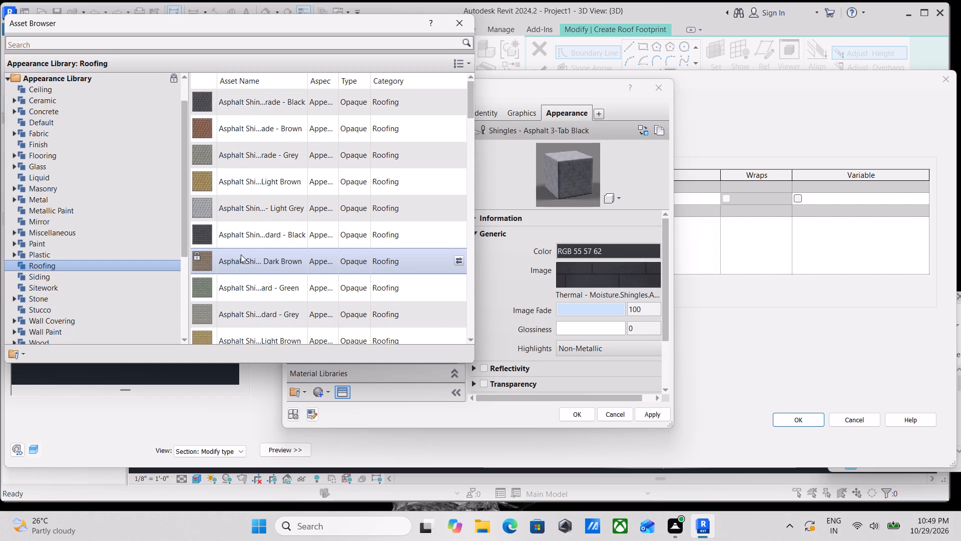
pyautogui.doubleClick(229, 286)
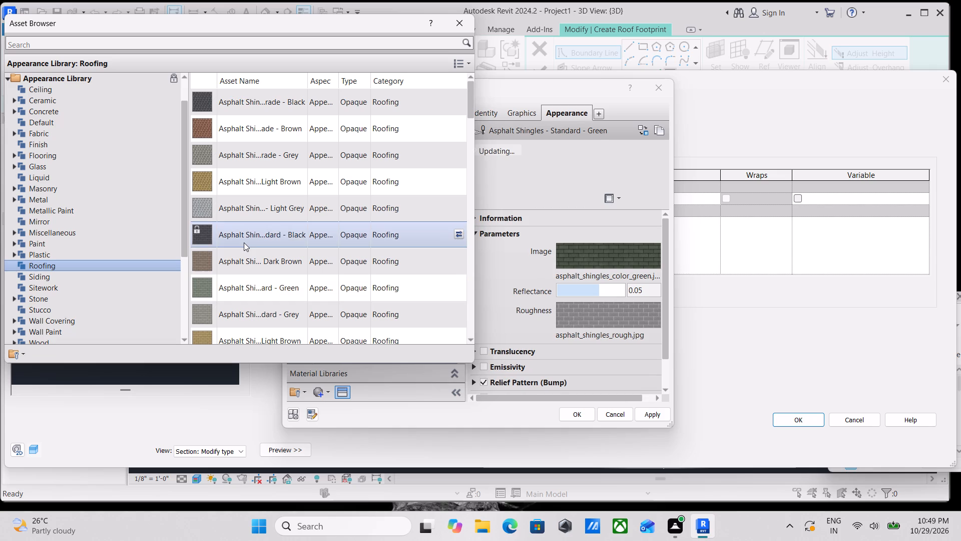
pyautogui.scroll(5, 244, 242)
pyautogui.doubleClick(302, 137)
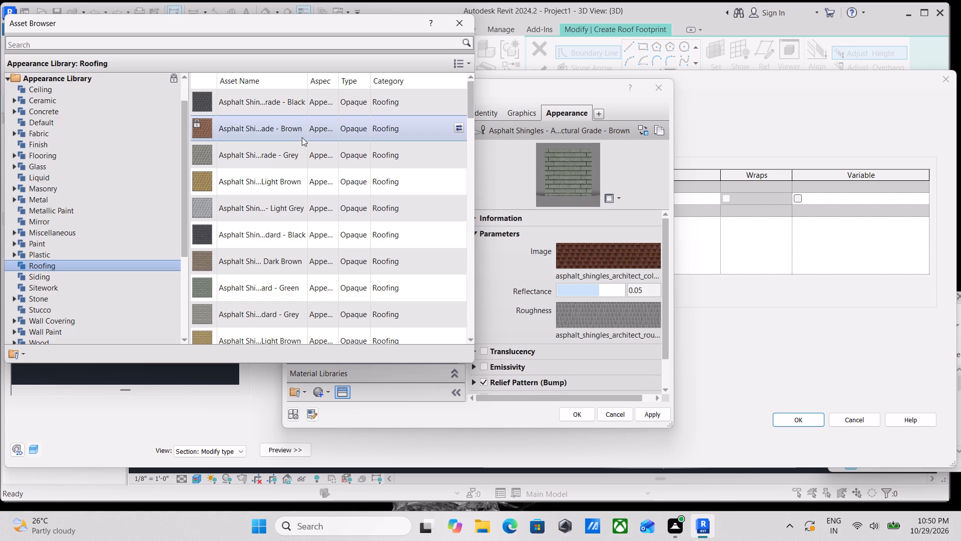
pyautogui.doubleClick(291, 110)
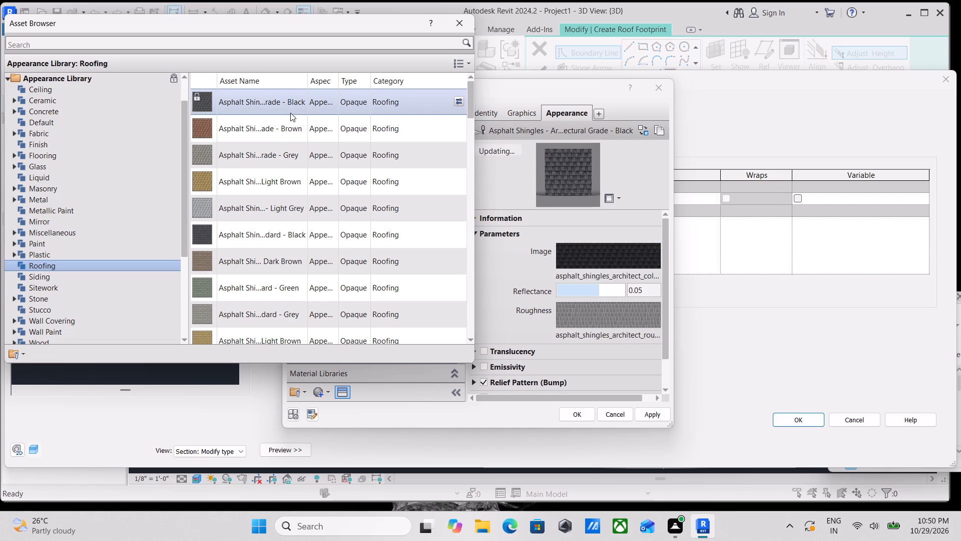
# Apply the brown architectural-grade Asphalt Shingles appearance to the roofing material and accept it for the structure layer.
pyautogui.doubleClick(288, 124)
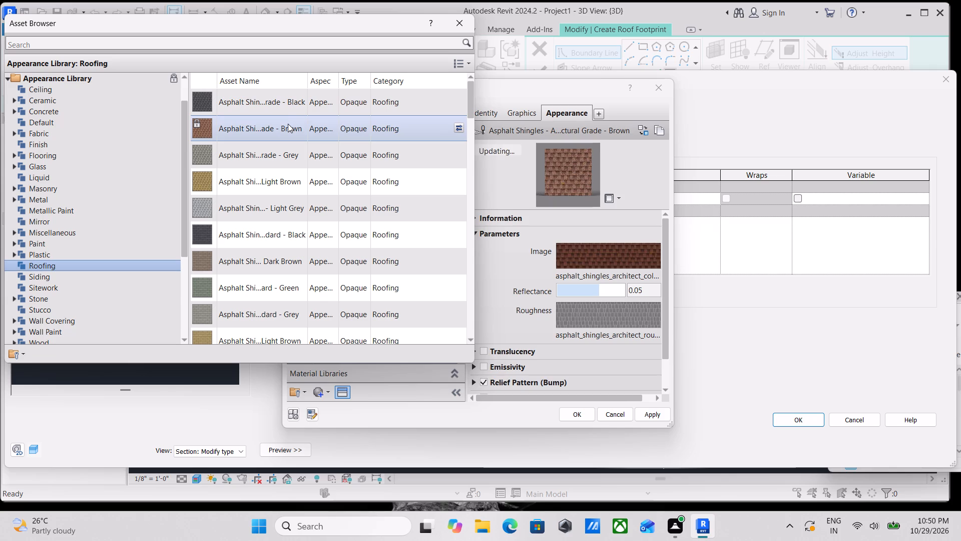
pyautogui.click(656, 413)
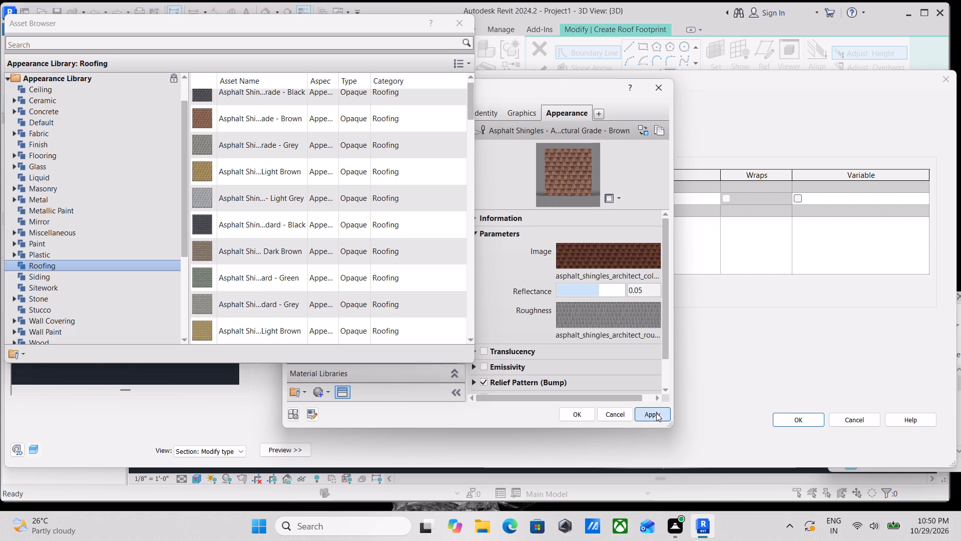
pyautogui.click(582, 407)
pyautogui.click(571, 411)
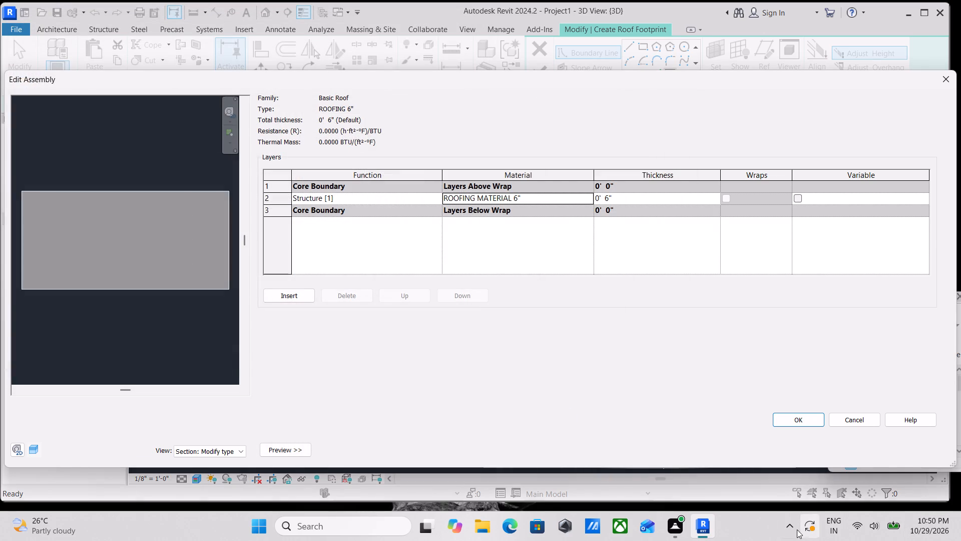
# Accept the layer assembly and apply the type properties of the ROOFING 6" roof type.
pyautogui.click(808, 418)
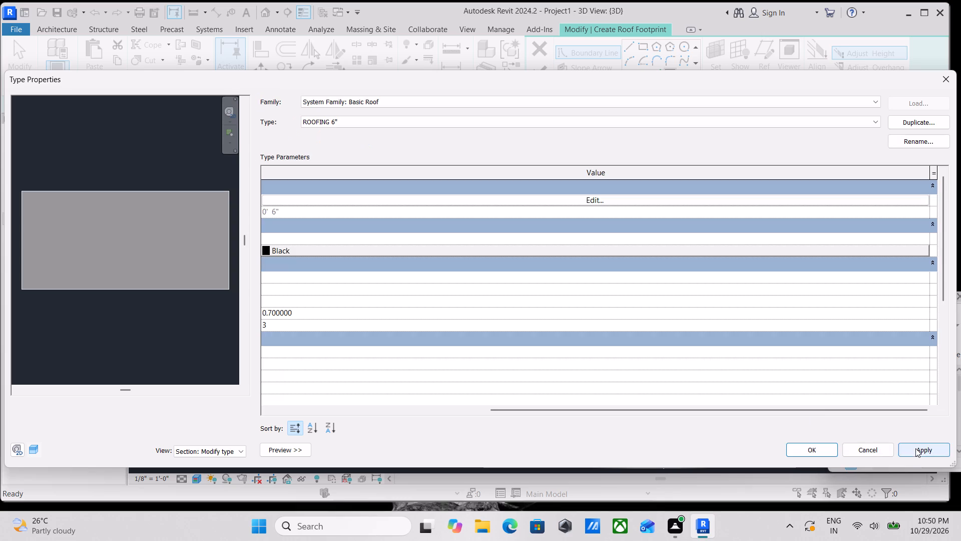
pyautogui.click(915, 448)
pyautogui.click(825, 445)
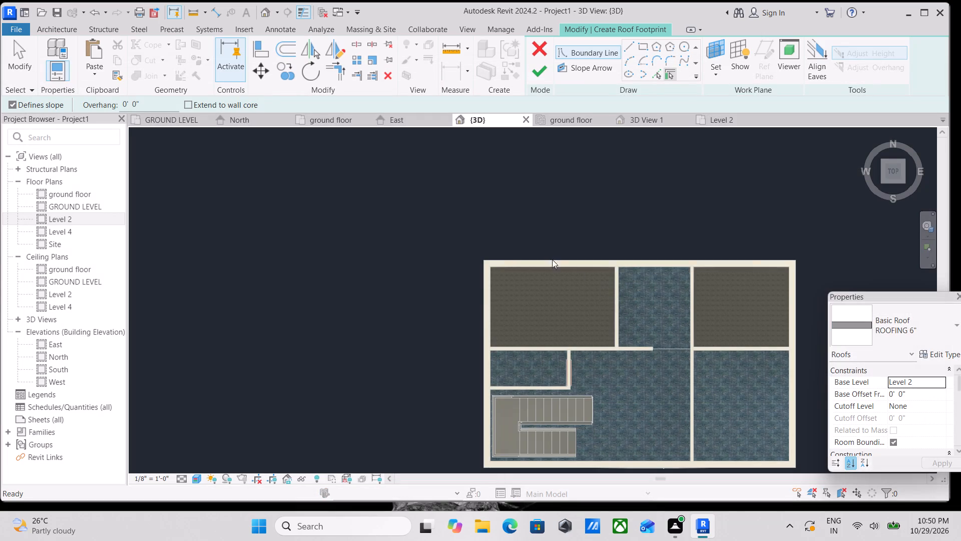
# Draw a rectangular roof boundary, about 34' 3" by 22' 3", between opposite inner corners of the outer walls.
pyautogui.click(638, 49)
pyautogui.click(490, 269)
pyautogui.moveTo(532, 374); pyautogui.dragTo(542, 308, button='middle')
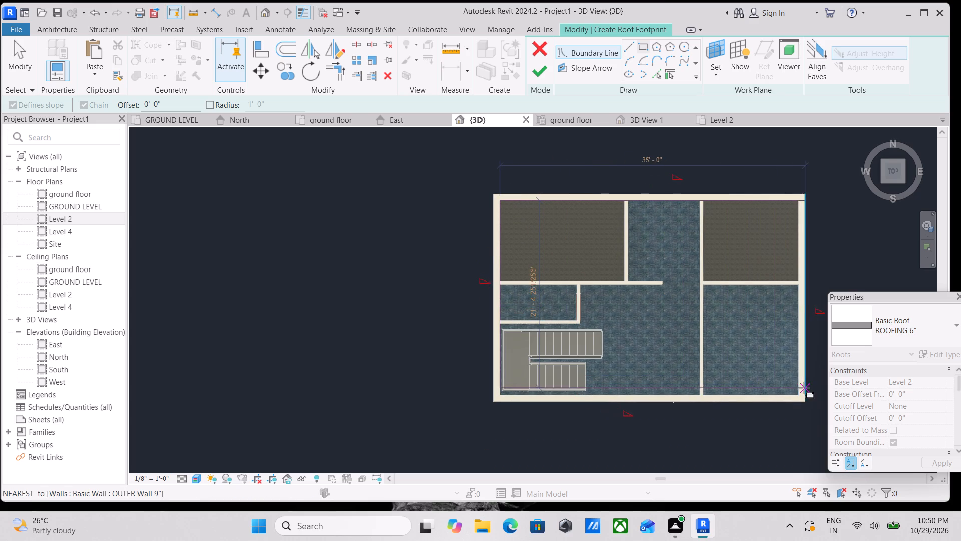
pyautogui.click(799, 395)
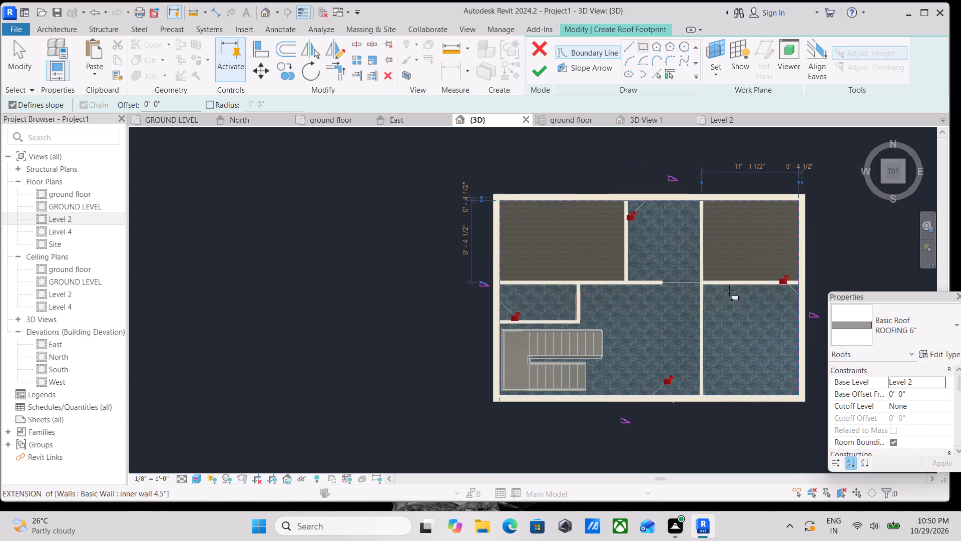
# Turn off Defines Slope on all four roof boundary lines and finish the footprint to make a flat roof.
pyautogui.scroll(2, 653, 272)
pyautogui.moveTo(651, 272); pyautogui.dragTo(563, 329, button='middle')
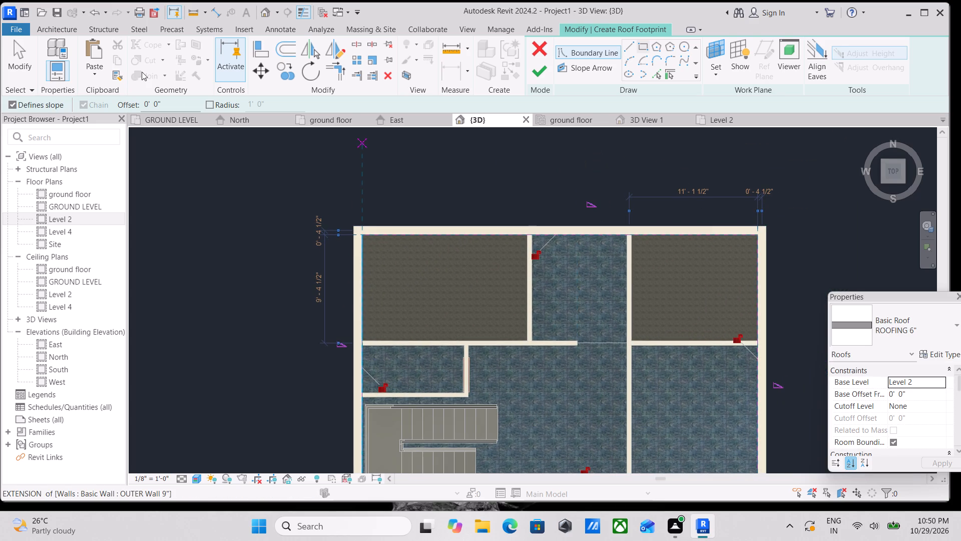
pyautogui.click(10, 105)
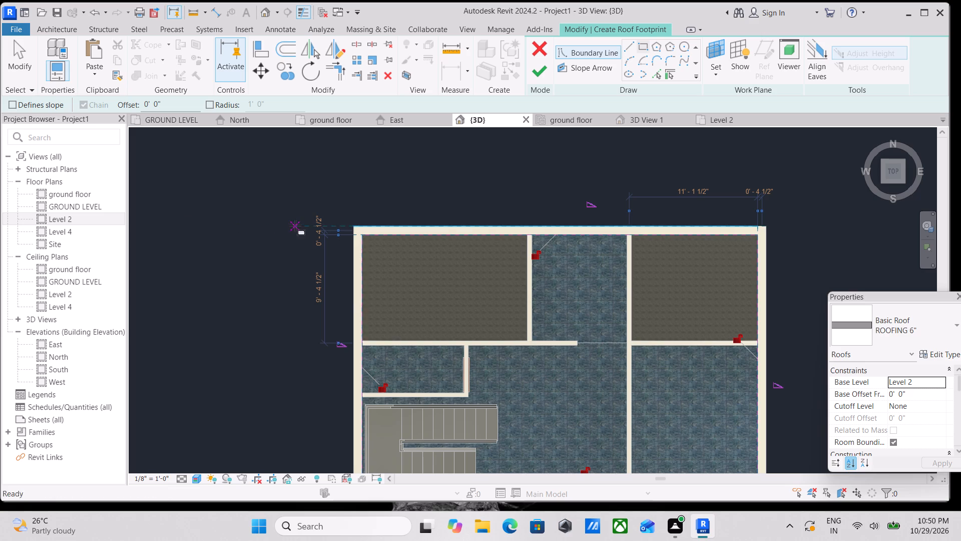
pyautogui.press('Escape')
pyautogui.scroll(-3, 295, 225)
pyautogui.press('Escape')
pyautogui.moveTo(478, 170); pyautogui.dragTo(480, 395)
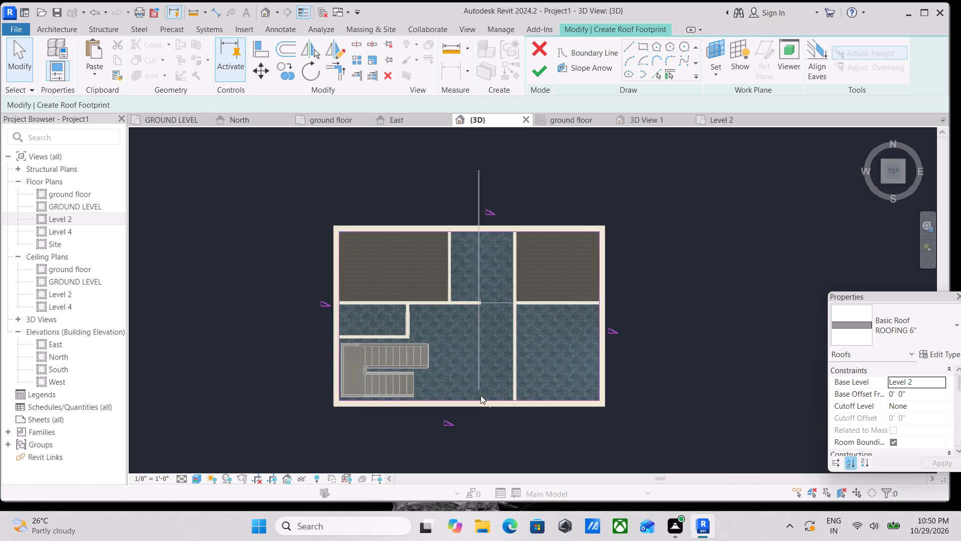
pyautogui.moveTo(480, 395); pyautogui.dragTo(438, 451)
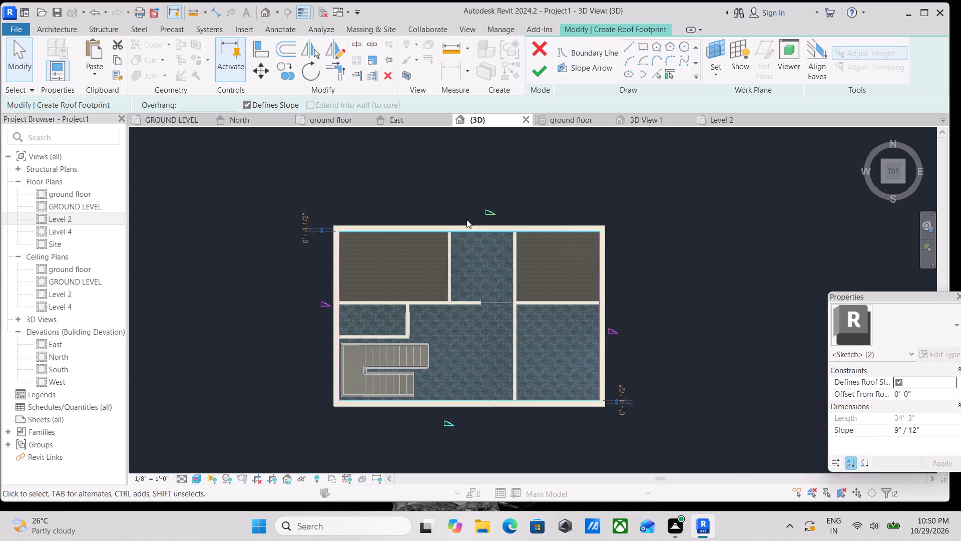
pyautogui.click(243, 104)
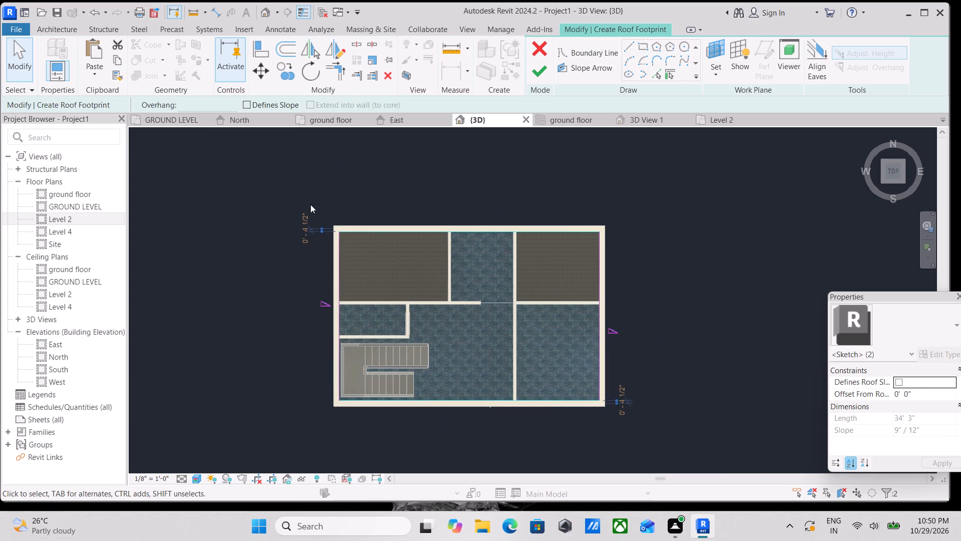
pyautogui.moveTo(655, 335); pyautogui.dragTo(368, 293)
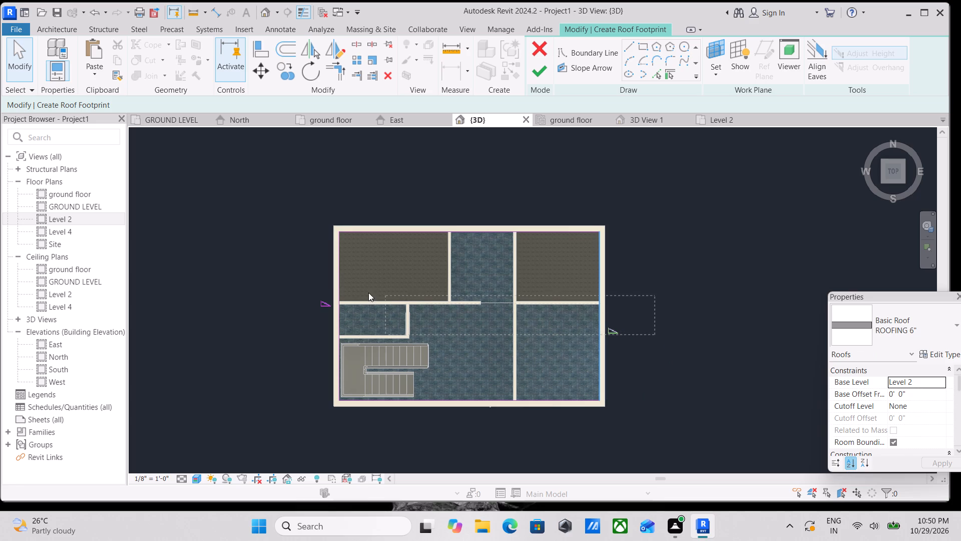
pyautogui.moveTo(368, 293); pyautogui.dragTo(314, 285)
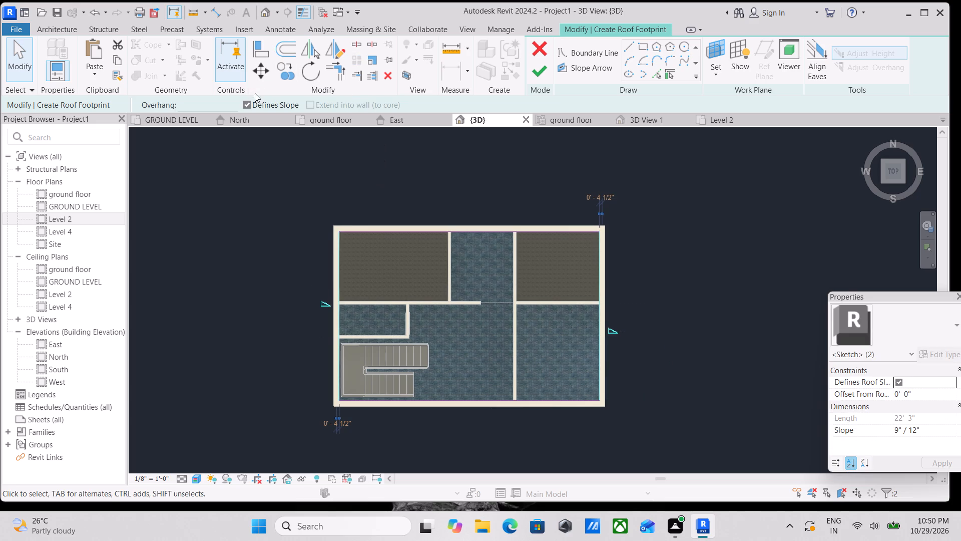
pyautogui.click(250, 98)
pyautogui.click(544, 75)
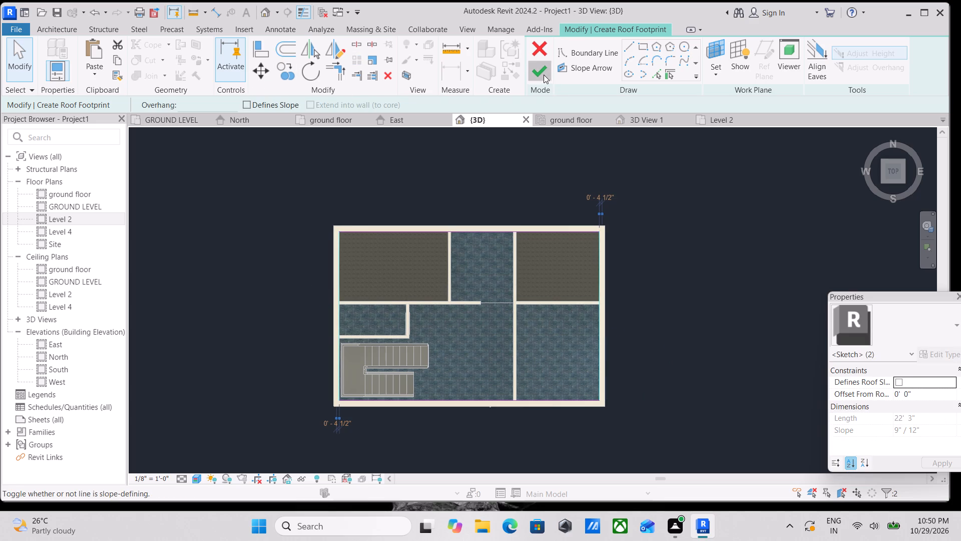
# Set the new roof's base level to Level 4.
pyautogui.scroll(2, 408, 281)
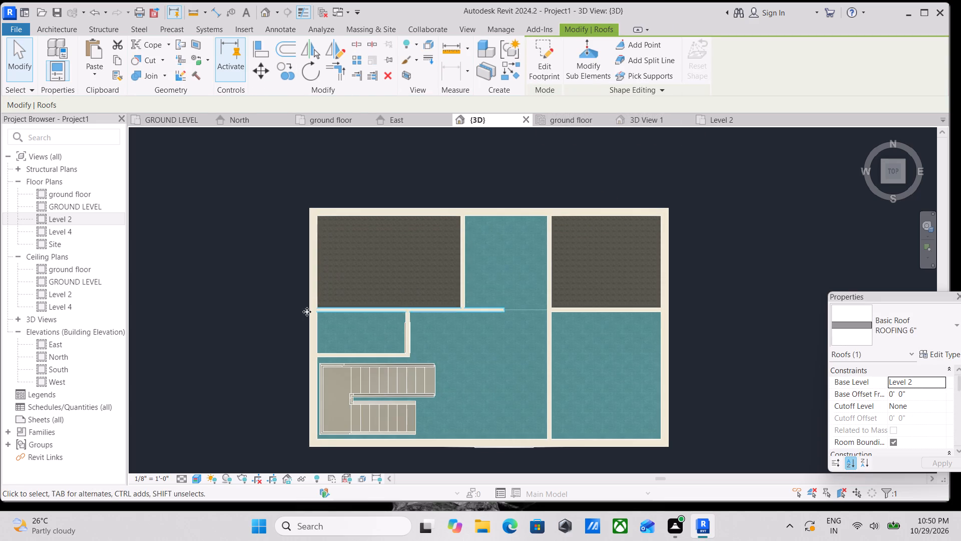
pyautogui.scroll(-3, 398, 283)
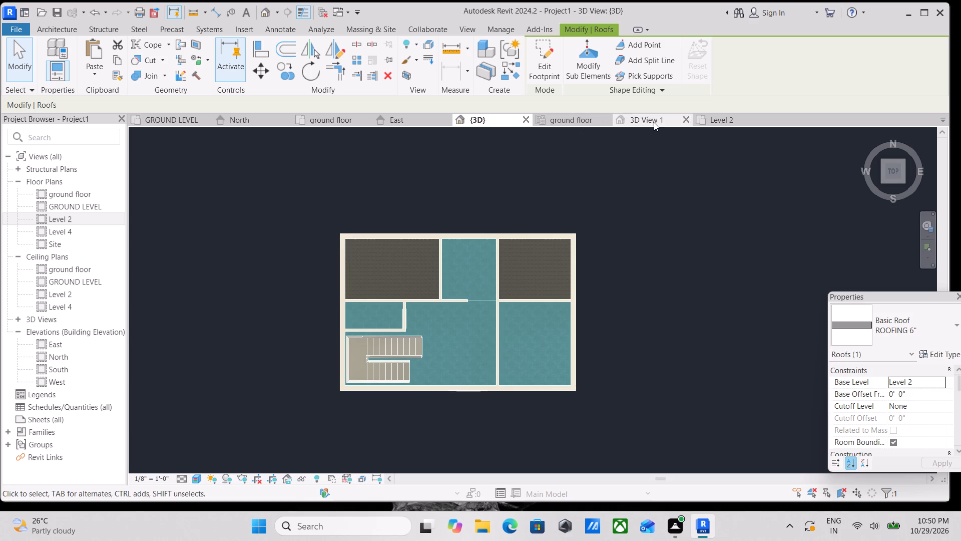
pyautogui.scroll(-2, 525, 280)
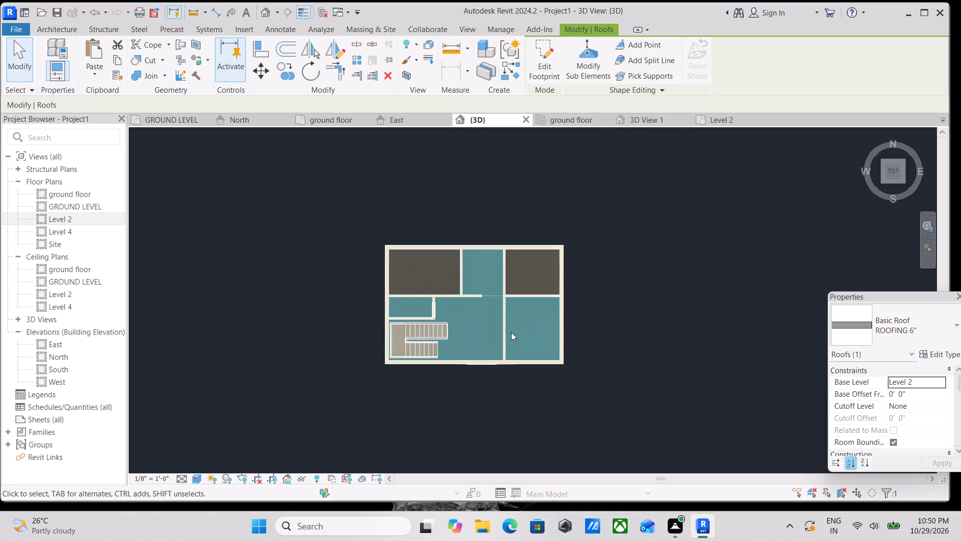
pyautogui.keyDown('shift'); pyautogui.moveTo(511, 332); pyautogui.dragTo(721, 162, button='middle'); pyautogui.keyUp('shift')
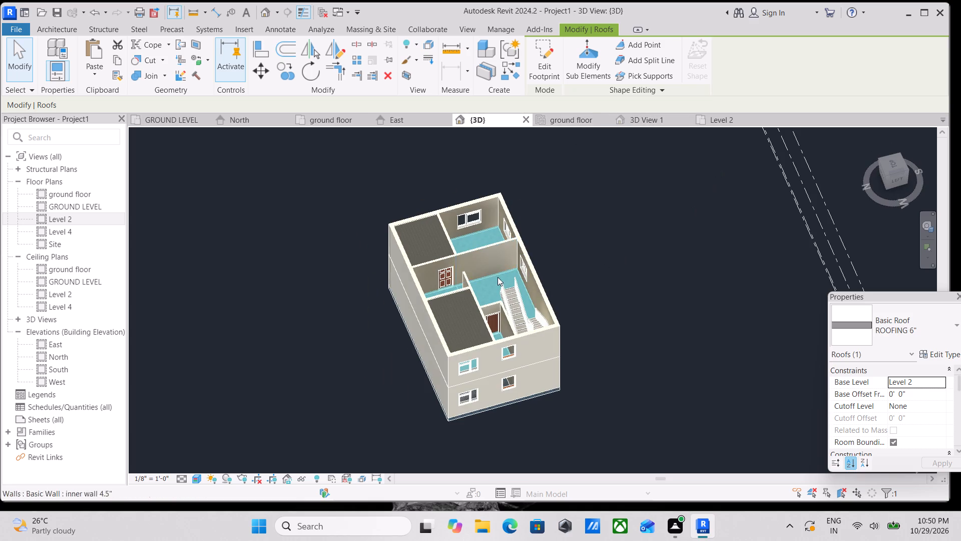
pyautogui.scroll(2, 498, 277)
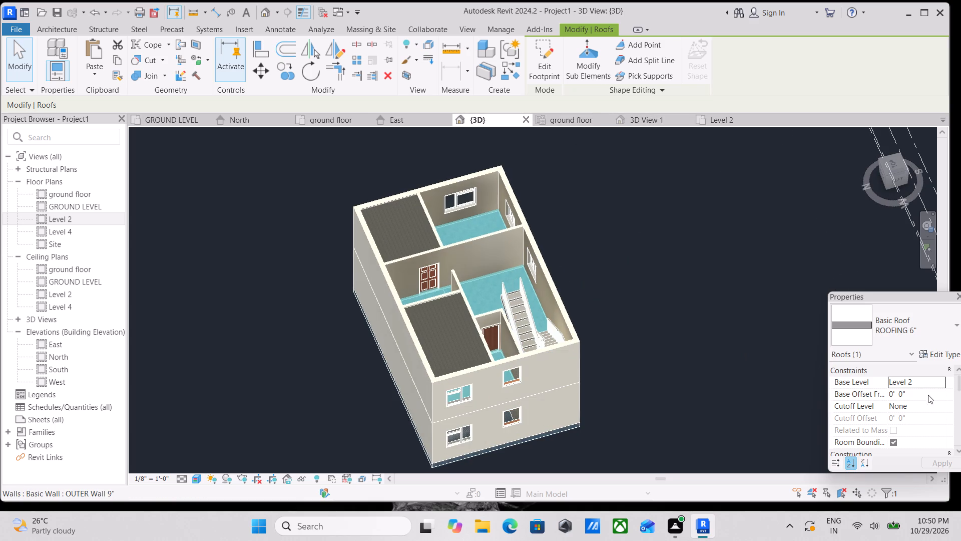
pyautogui.click(938, 385)
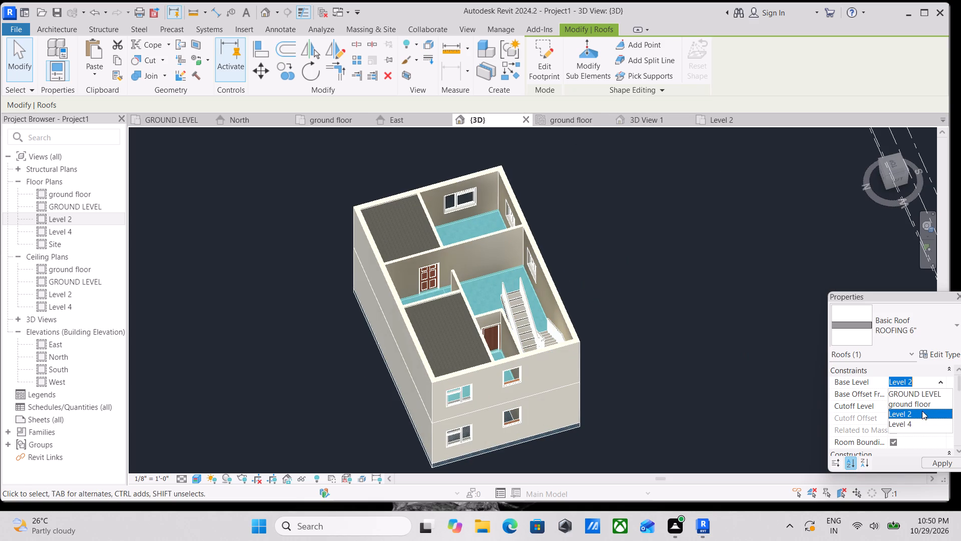
pyautogui.click(912, 421)
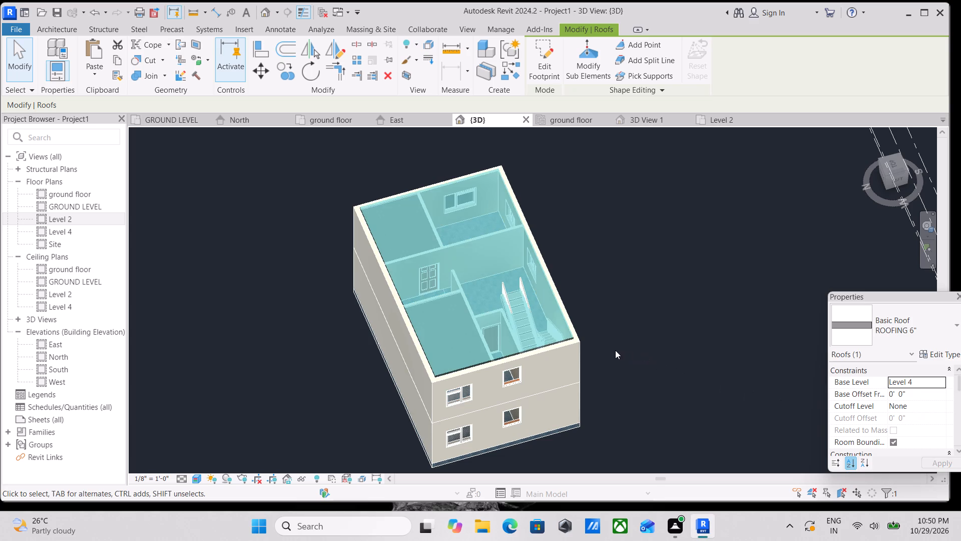
pyautogui.scroll(2, 596, 351)
pyautogui.press('Escape')
# Inspect the shingled roof from several sides and from above, especially where the stair railings meet it.
pyautogui.scroll(-1, 603, 353)
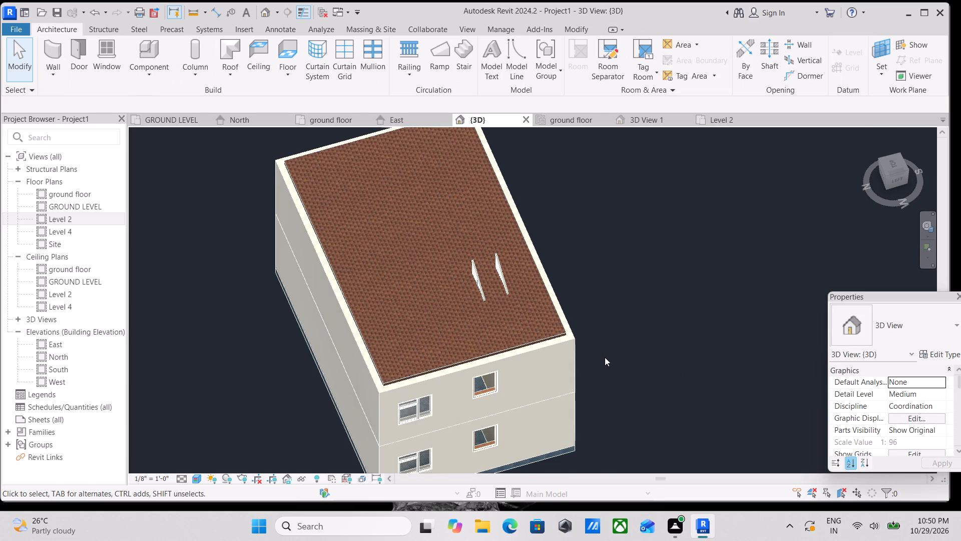
pyautogui.keyDown('shift'); pyautogui.moveTo(470, 377); pyautogui.dragTo(753, 294, button='middle'); pyautogui.keyUp('shift')
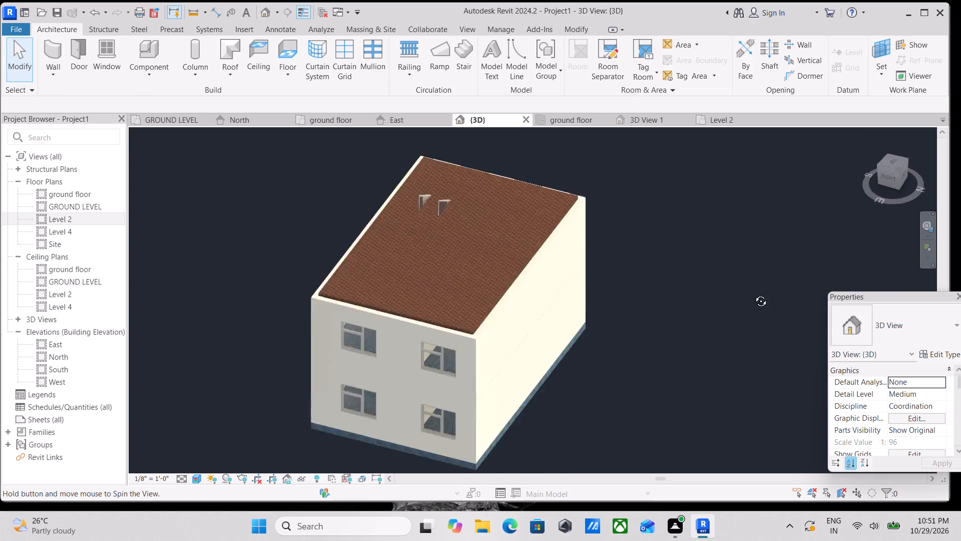
pyautogui.keyDown('shift'); pyautogui.moveTo(753, 294); pyautogui.dragTo(760, 292, button='middle'); pyautogui.keyUp('shift')
pyautogui.keyDown('shift'); pyautogui.moveTo(421, 327); pyautogui.dragTo(645, 366, button='middle'); pyautogui.keyUp('shift')
pyautogui.keyDown('shift'); pyautogui.moveTo(460, 347); pyautogui.dragTo(510, 373, button='middle'); pyautogui.keyUp('shift')
pyautogui.scroll(3, 417, 307)
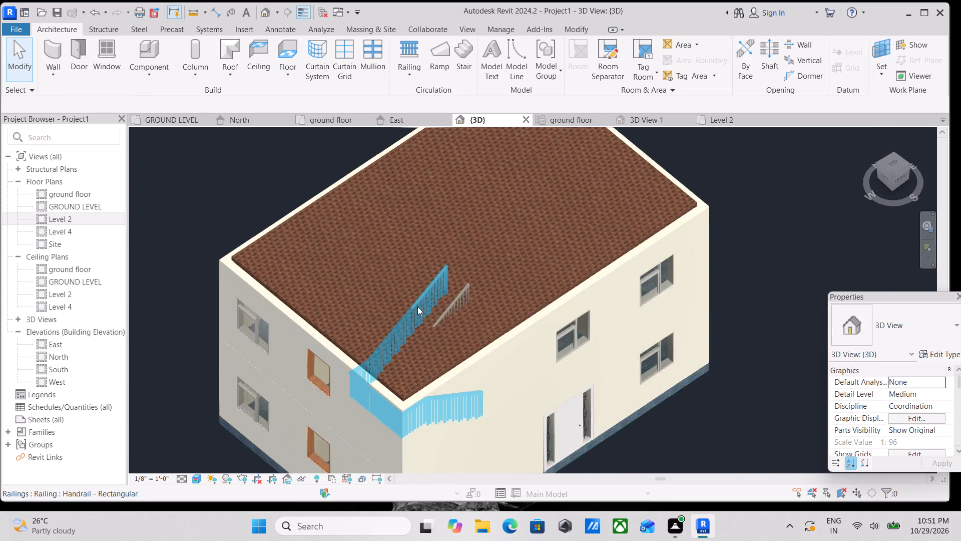
pyautogui.scroll(3, 417, 307)
pyautogui.moveTo(439, 311); pyautogui.dragTo(439, 330, button='middle')
pyautogui.keyDown('shift'); pyautogui.moveTo(411, 349); pyautogui.dragTo(409, 365, button='middle'); pyautogui.keyUp('shift')
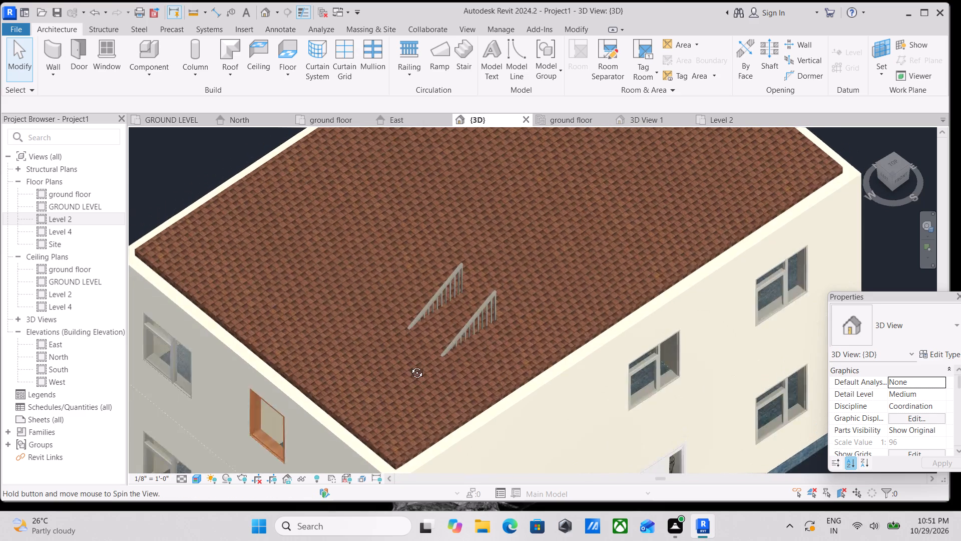
pyautogui.keyDown('shift'); pyautogui.moveTo(409, 365); pyautogui.dragTo(377, 411, button='middle'); pyautogui.keyUp('shift')
pyautogui.scroll(-1, 416, 358)
pyautogui.keyDown('shift'); pyautogui.moveTo(429, 374); pyautogui.dragTo(405, 423, button='middle'); pyautogui.keyUp('shift')
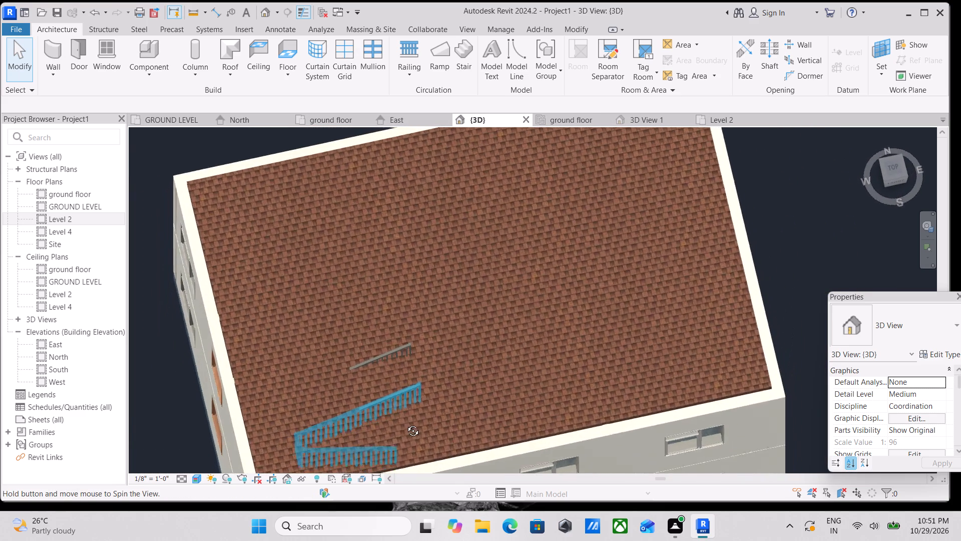
pyautogui.keyDown('shift'); pyautogui.moveTo(405, 423); pyautogui.dragTo(399, 442, button='middle'); pyautogui.keyUp('shift')
pyautogui.moveTo(418, 385); pyautogui.dragTo(485, 295, button='middle')
pyautogui.keyDown('shift'); pyautogui.moveTo(483, 302); pyautogui.dragTo(473, 389, button='middle'); pyautogui.keyUp('shift')
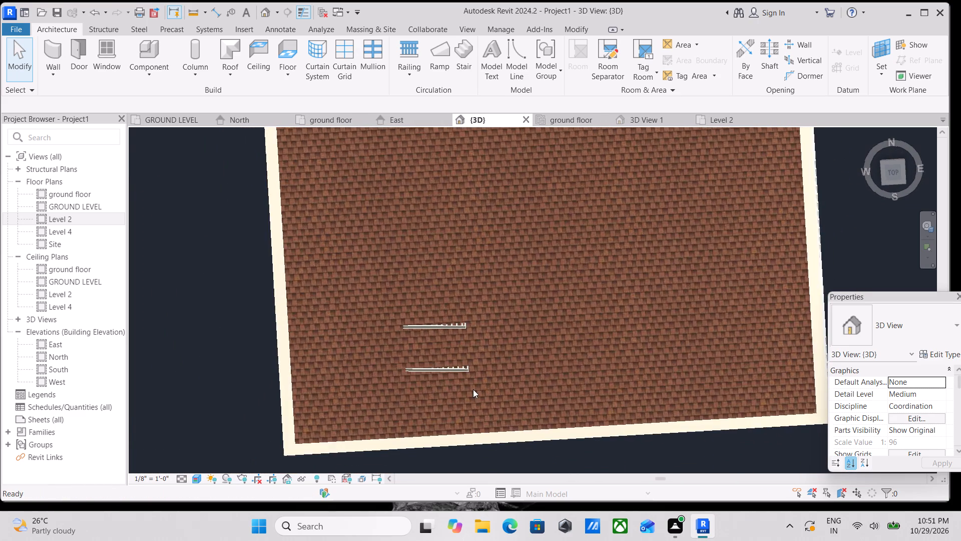
pyautogui.moveTo(473, 389); pyautogui.dragTo(499, 366, button='middle')
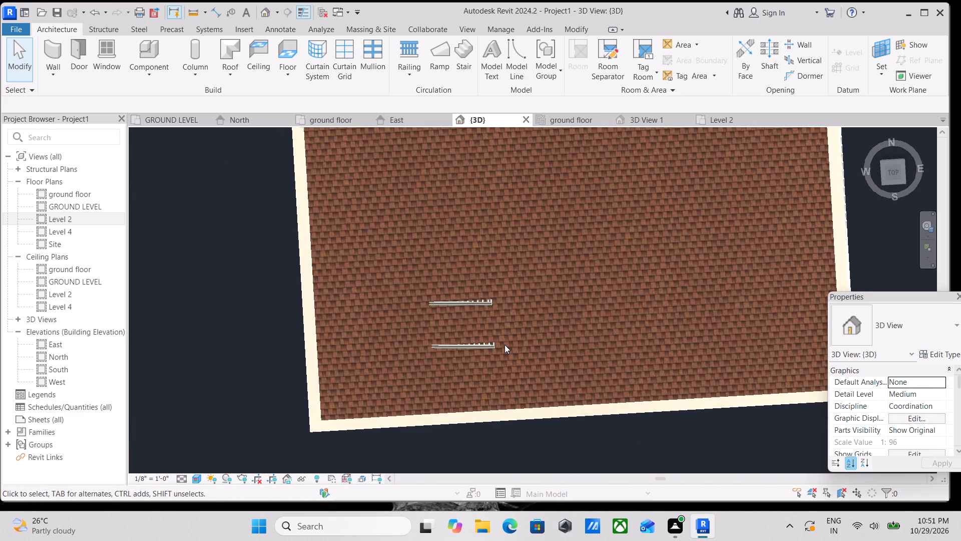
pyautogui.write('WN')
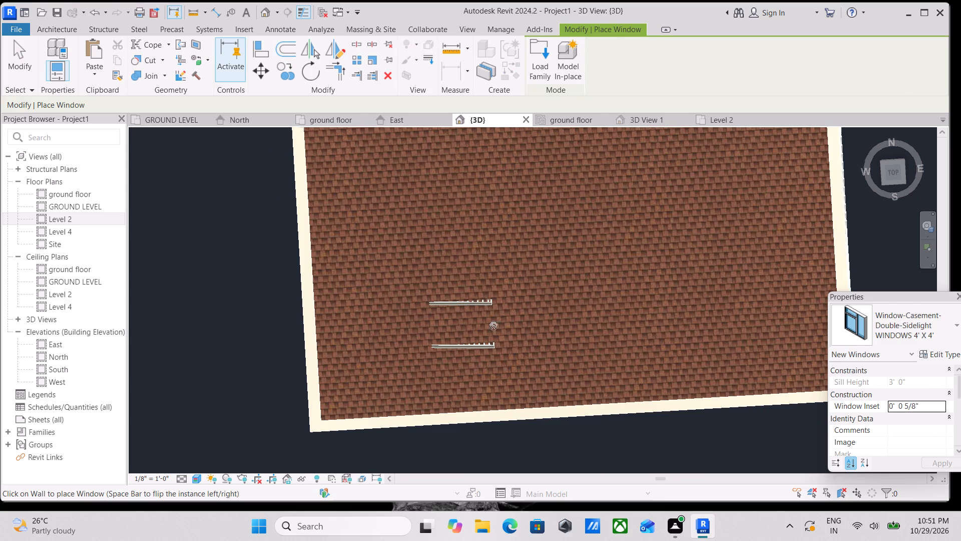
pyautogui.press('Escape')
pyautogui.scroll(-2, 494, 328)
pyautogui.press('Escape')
# Open the shingled roof's footprint for editing and trace the stair opening's boundary along the end of the longer flight.
pyautogui.click(367, 393)
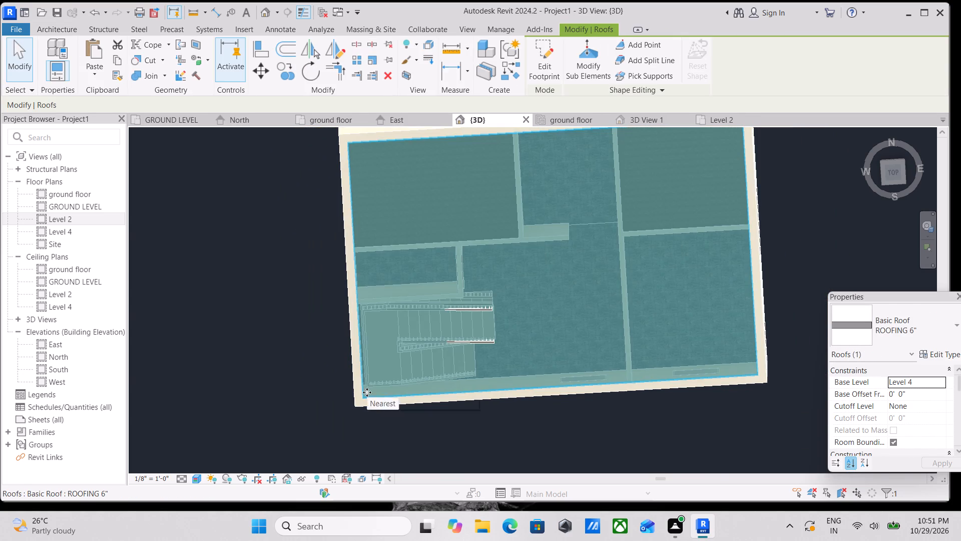
pyautogui.click(542, 59)
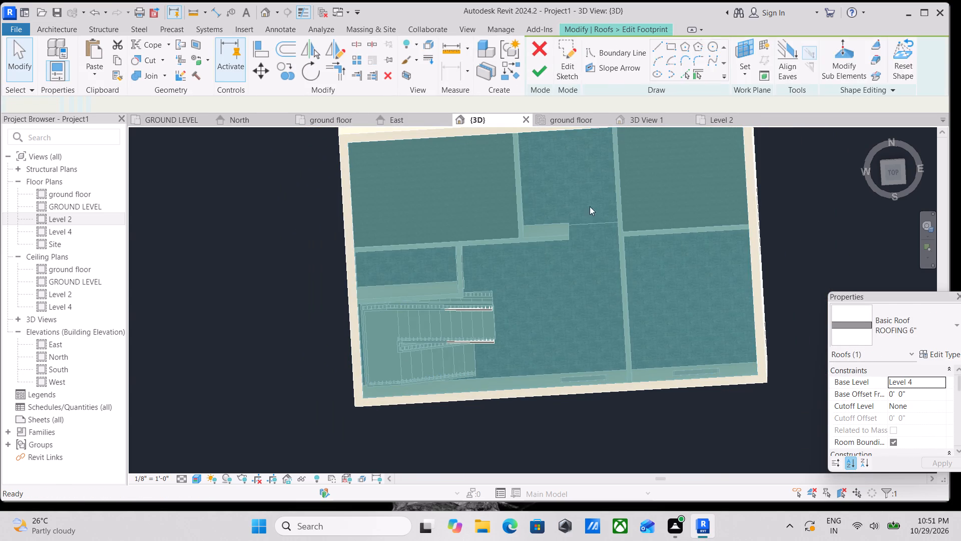
pyautogui.click(896, 173)
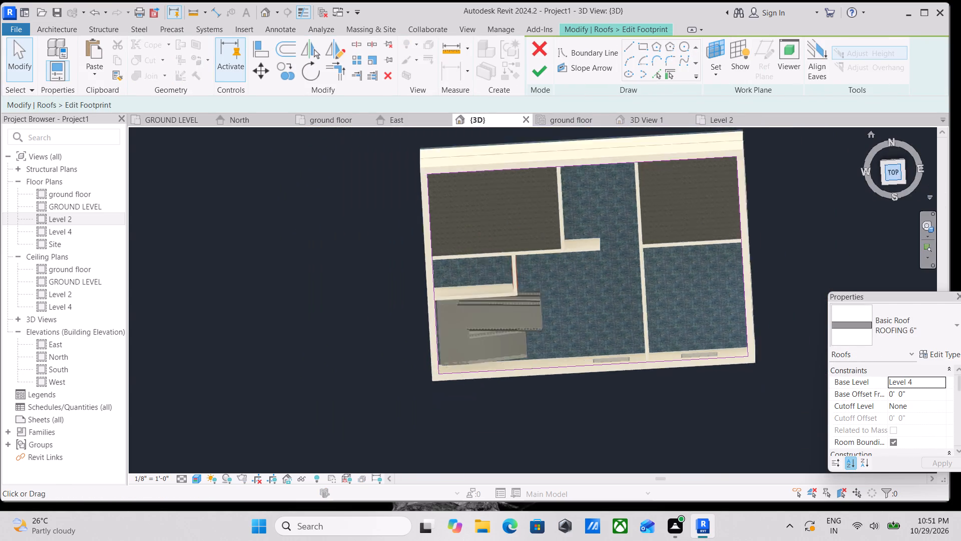
pyautogui.scroll(2, 654, 307)
pyautogui.scroll(9, 451, 308)
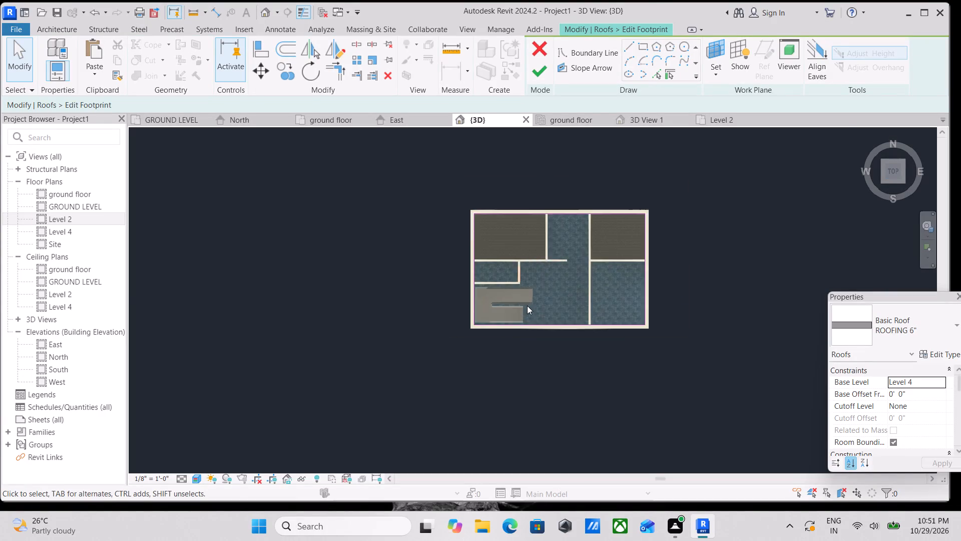
pyautogui.scroll(5, 527, 306)
pyautogui.moveTo(525, 302); pyautogui.dragTo(525, 349, button='middle')
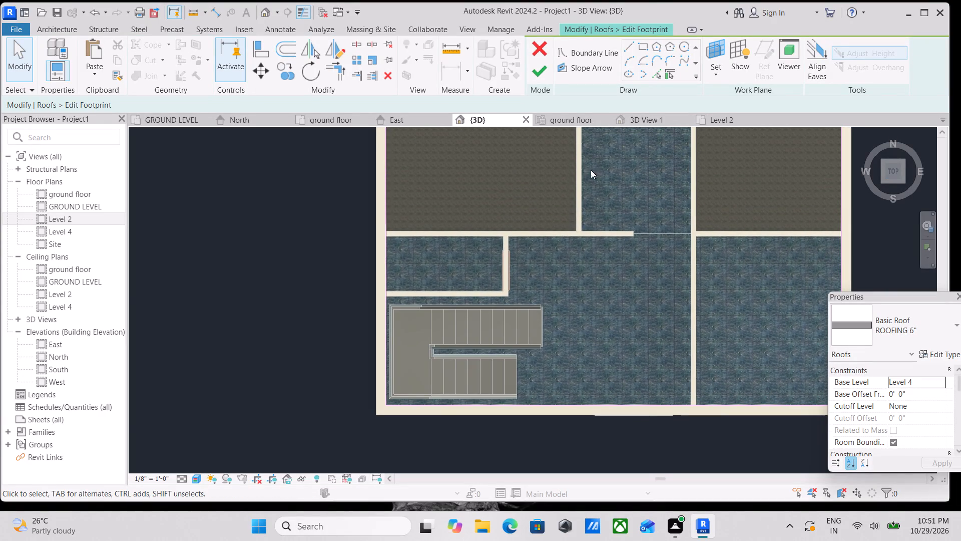
pyautogui.click(626, 44)
pyautogui.scroll(3, 431, 314)
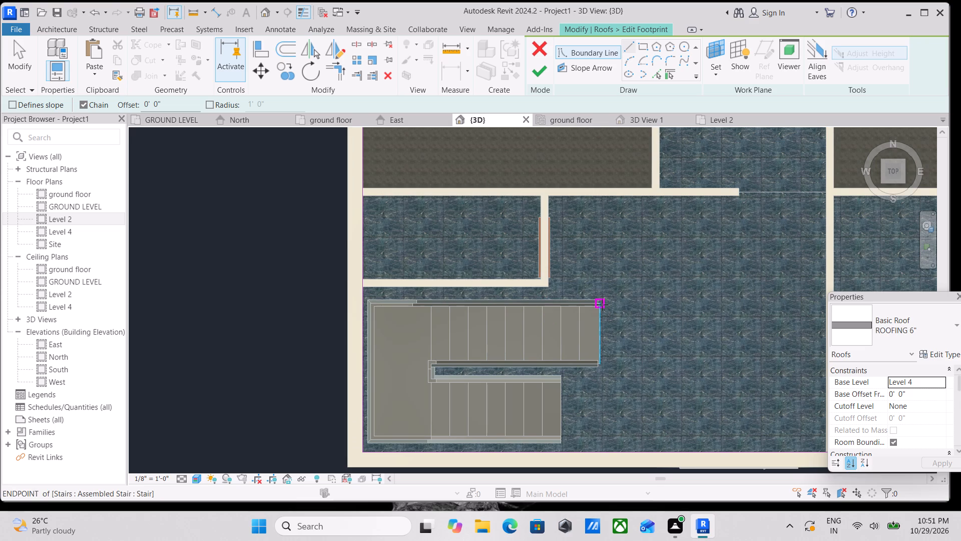
pyautogui.click(602, 305)
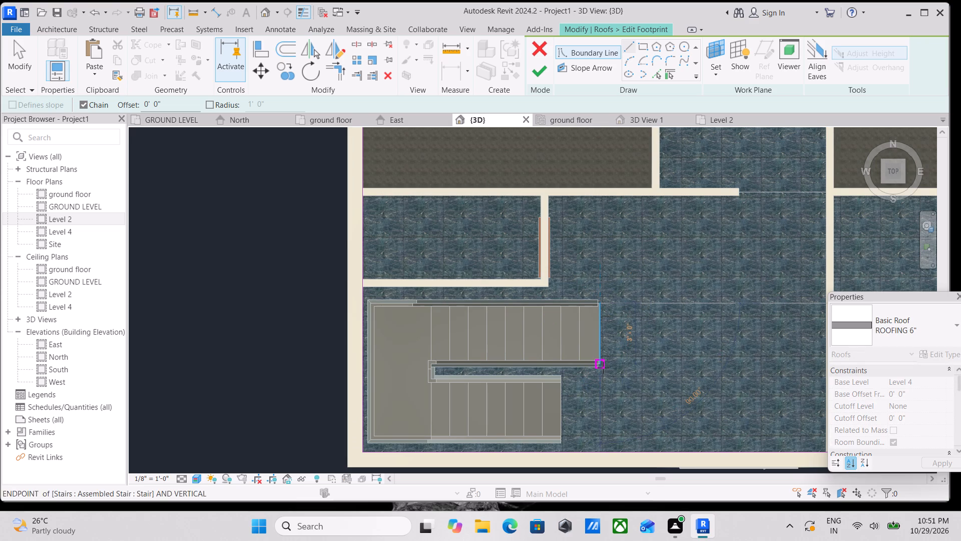
pyautogui.scroll(4, 600, 365)
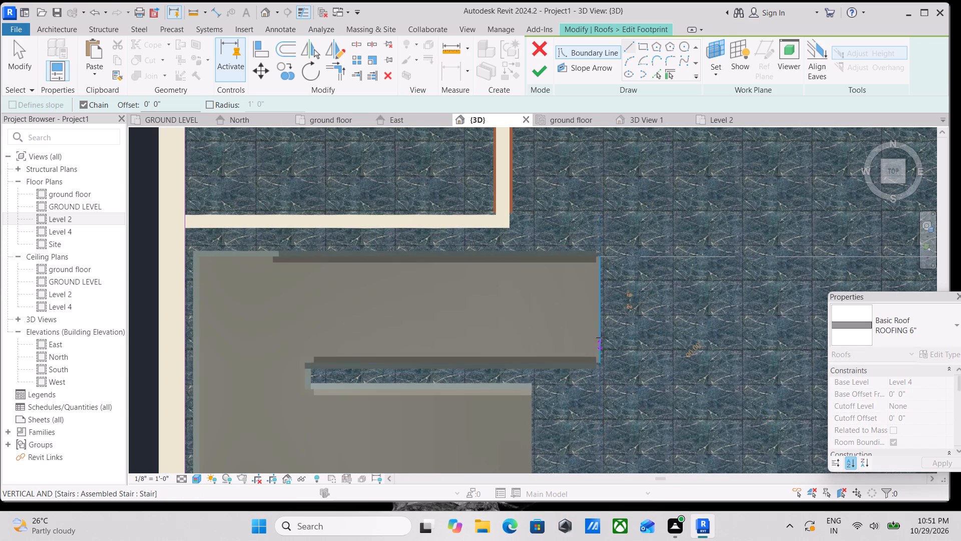
pyautogui.scroll(4, 598, 363)
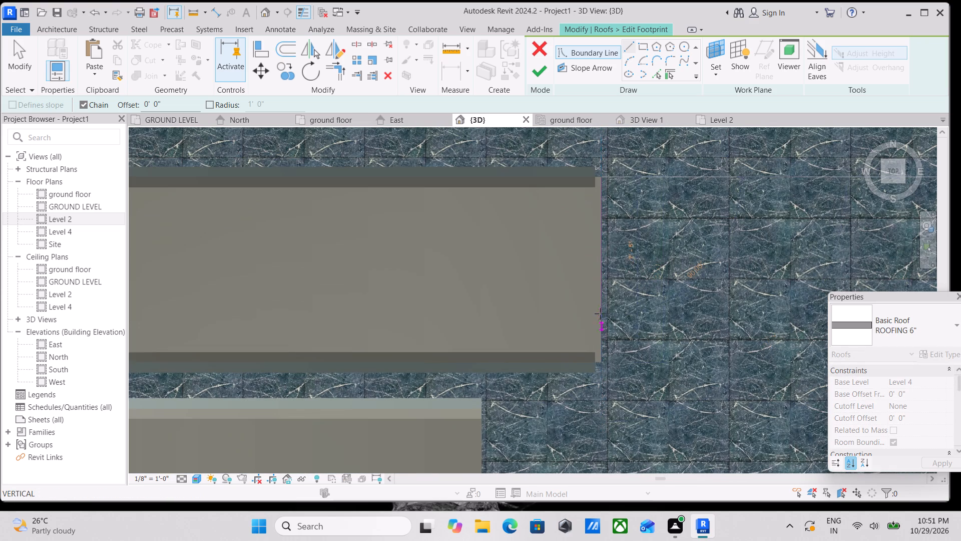
pyautogui.click(603, 362)
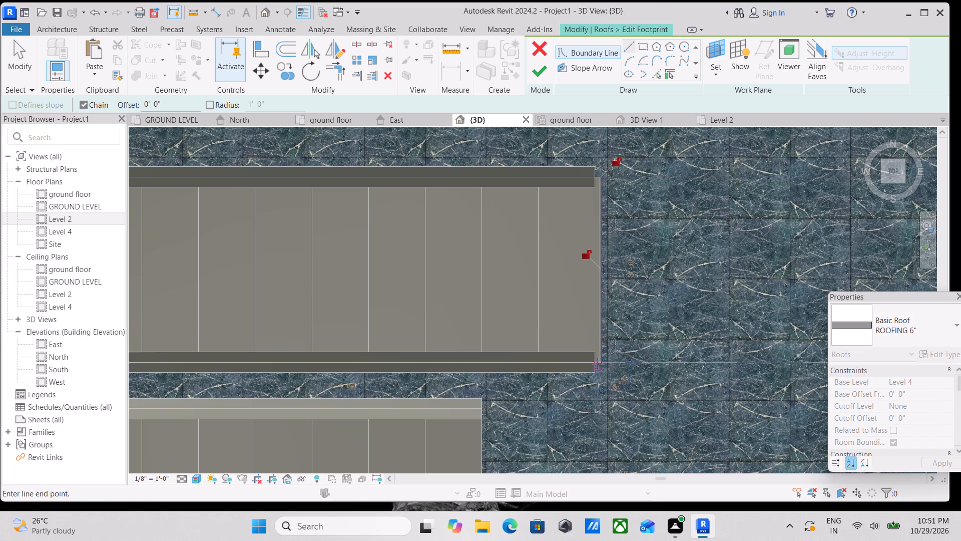
pyautogui.scroll(4, 596, 363)
pyautogui.click(596, 363)
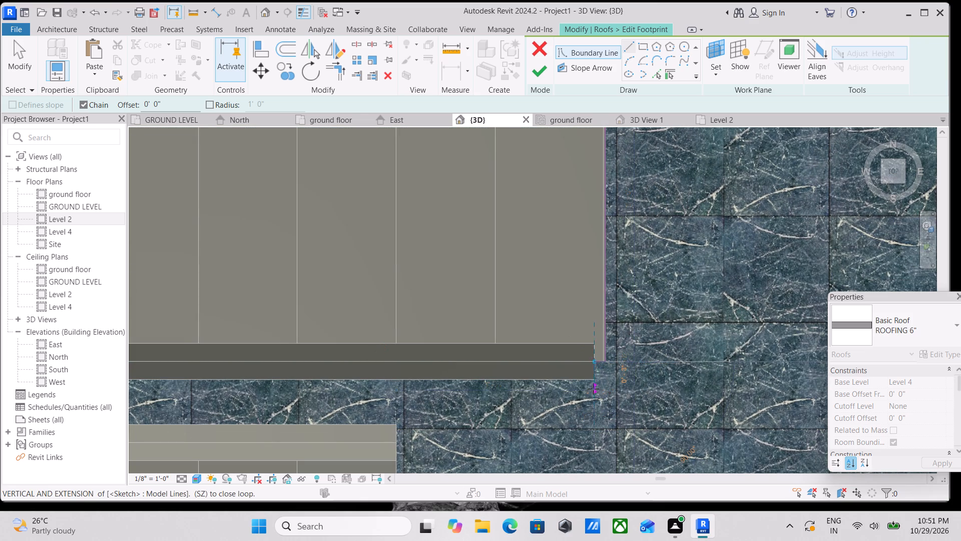
pyautogui.click(594, 382)
# Continue the opening boundary around the gap between the flights, ending with a line about 6' 2" along the shorter flight's inner edge.
pyautogui.scroll(-2, 396, 371)
pyautogui.moveTo(396, 371); pyautogui.dragTo(628, 367, button='middle')
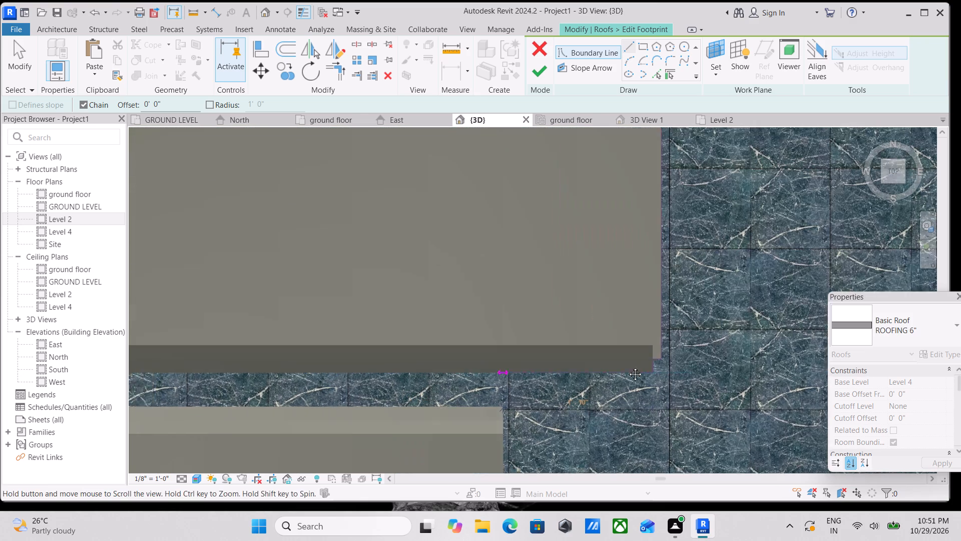
pyautogui.moveTo(628, 367); pyautogui.dragTo(744, 355, button='middle')
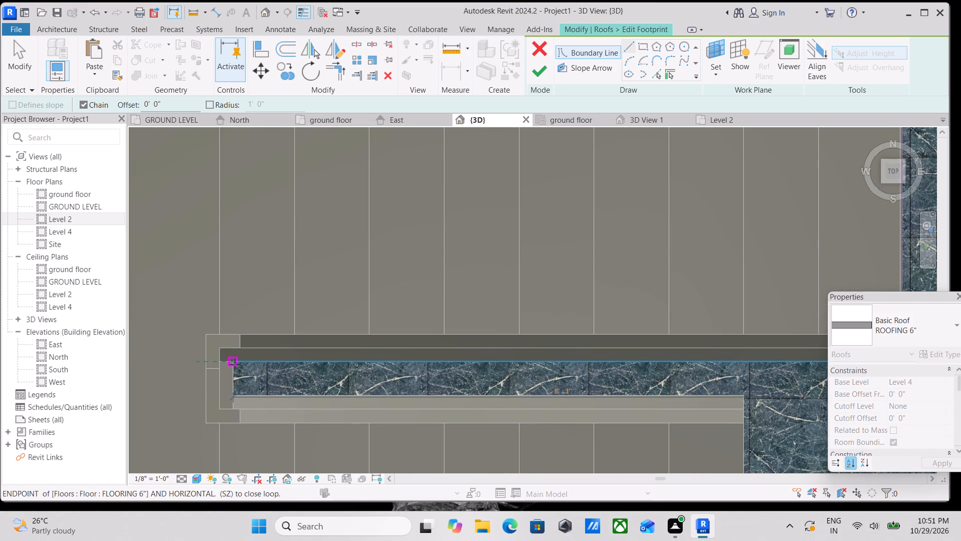
pyautogui.click(235, 364)
pyautogui.click(233, 393)
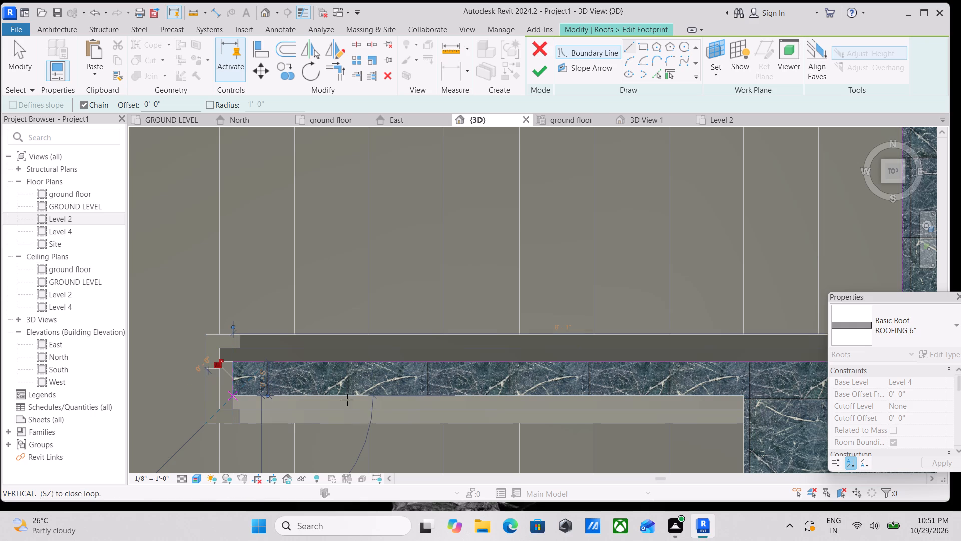
pyautogui.click(741, 396)
# Continue the boundary across the shorter flight's end, about 9' 7" along its outer edge and about 7' 1" along the landing.
pyautogui.scroll(-2, 741, 396)
pyautogui.moveTo(741, 396); pyautogui.dragTo(732, 240, button='middle')
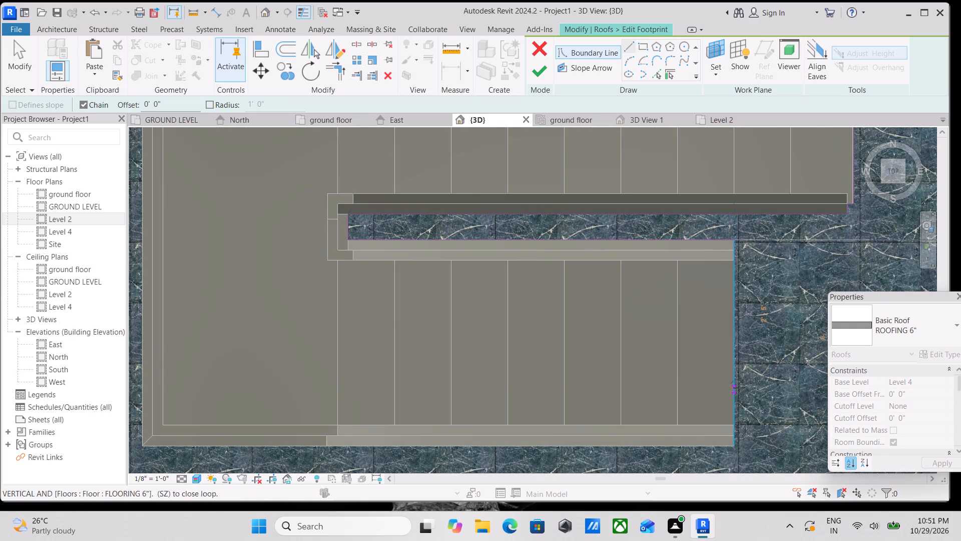
pyautogui.moveTo(739, 388); pyautogui.dragTo(743, 313, button='middle')
pyautogui.click(740, 375)
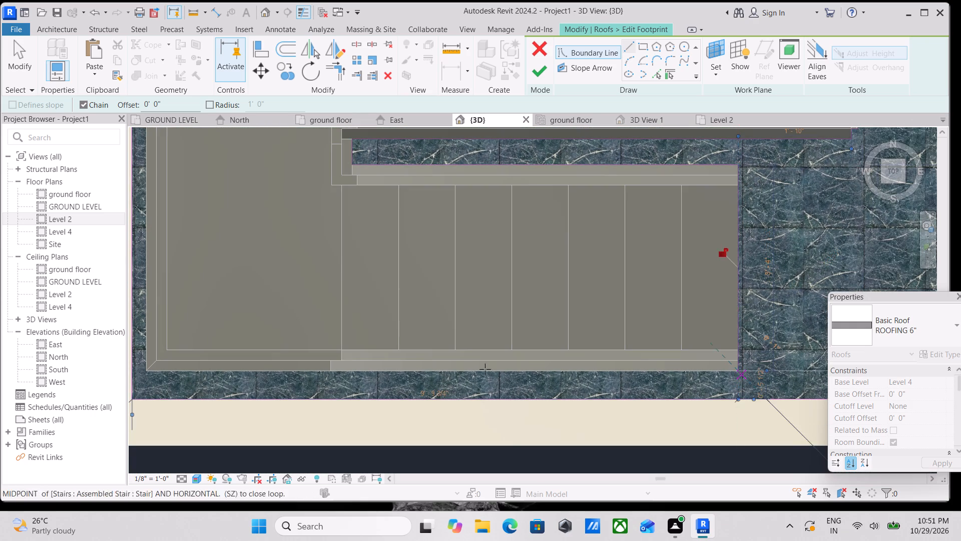
pyautogui.moveTo(473, 366); pyautogui.dragTo(723, 359, button='middle')
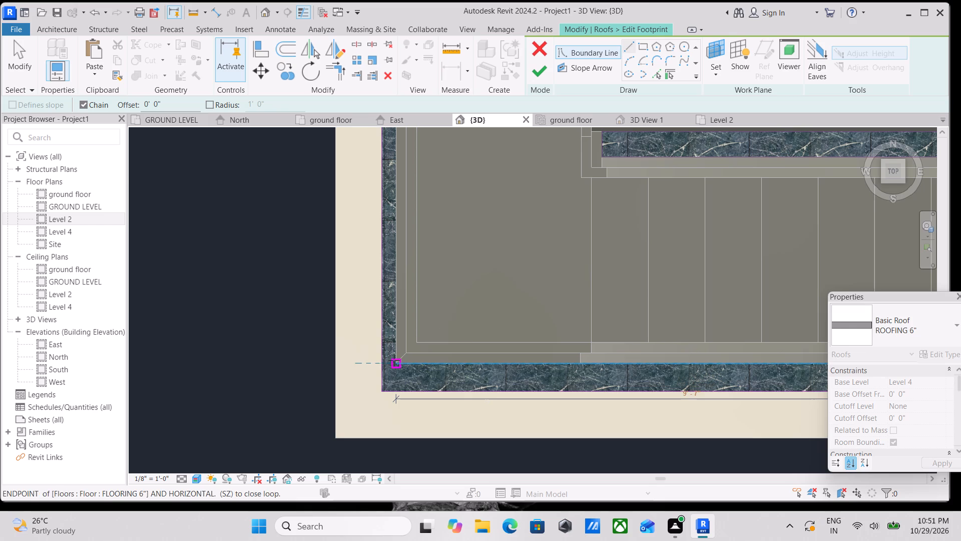
pyautogui.click(394, 361)
pyautogui.moveTo(403, 283); pyautogui.dragTo(406, 503, button='middle')
pyautogui.scroll(-2, 431, 293)
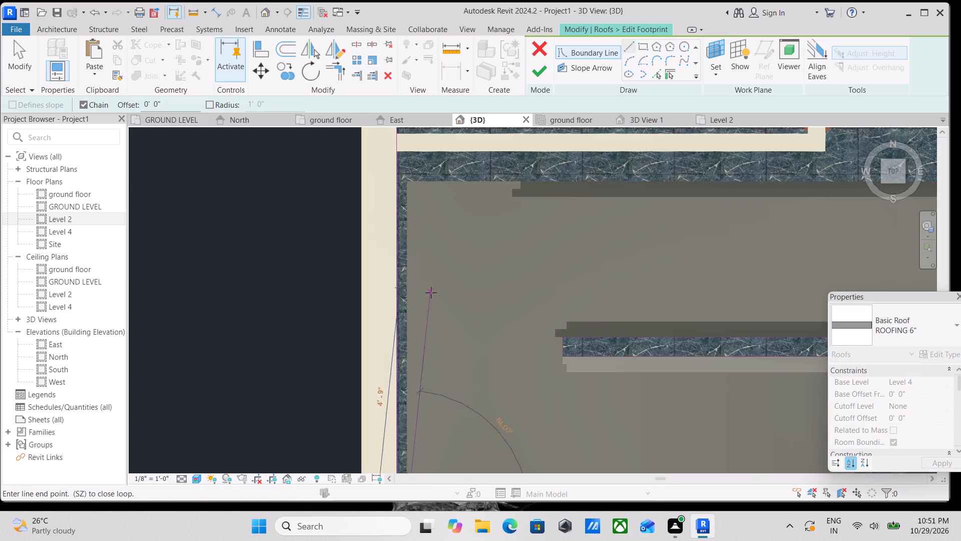
pyautogui.moveTo(431, 293); pyautogui.dragTo(441, 399, button='middle')
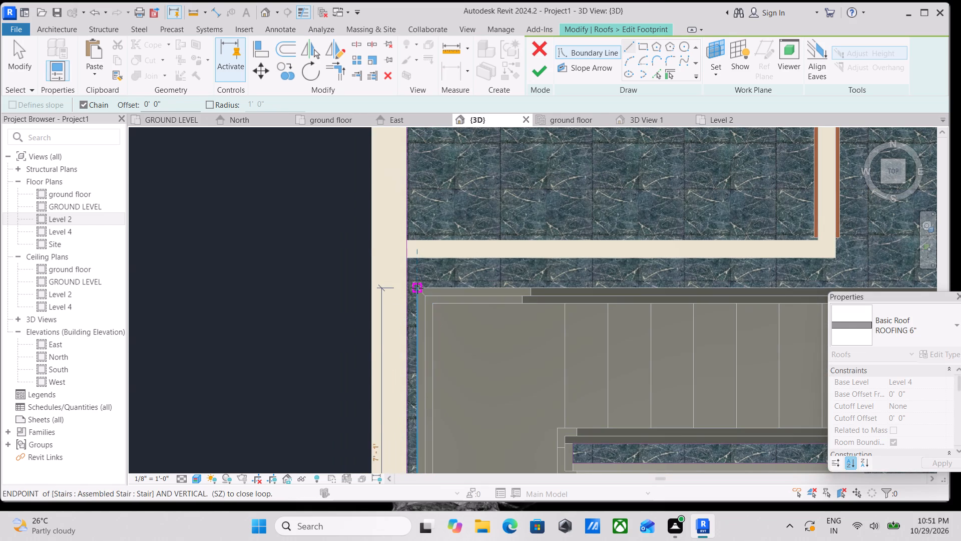
pyautogui.click(417, 288)
# Close the opening boundary along the longer flight's outer edge and finish the roof footprint.
pyautogui.moveTo(449, 289); pyautogui.dragTo(290, 314, button='middle')
pyautogui.scroll(-2, 503, 321)
pyautogui.moveTo(503, 321); pyautogui.dragTo(336, 331, button='middle')
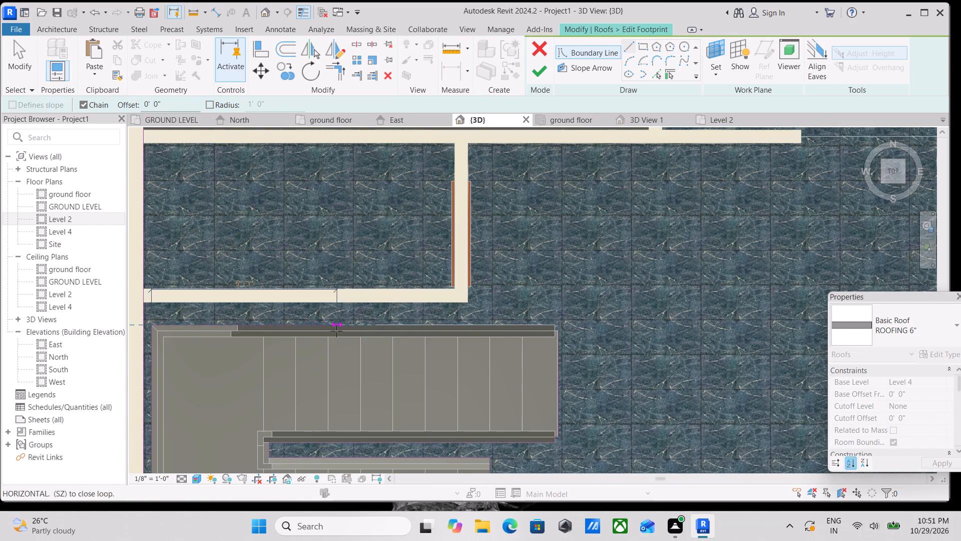
pyautogui.scroll(6, 555, 327)
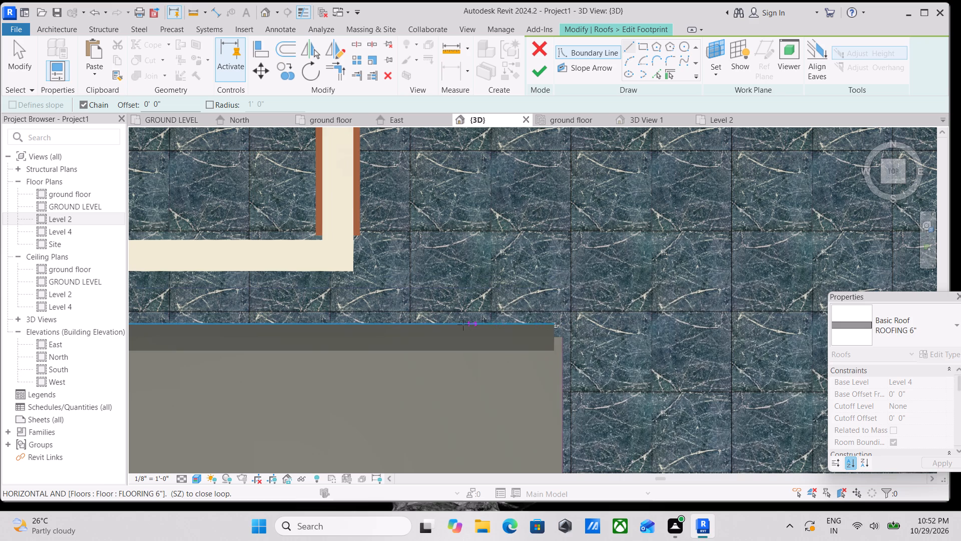
pyautogui.click(552, 322)
pyautogui.scroll(3, 552, 323)
pyautogui.click(554, 343)
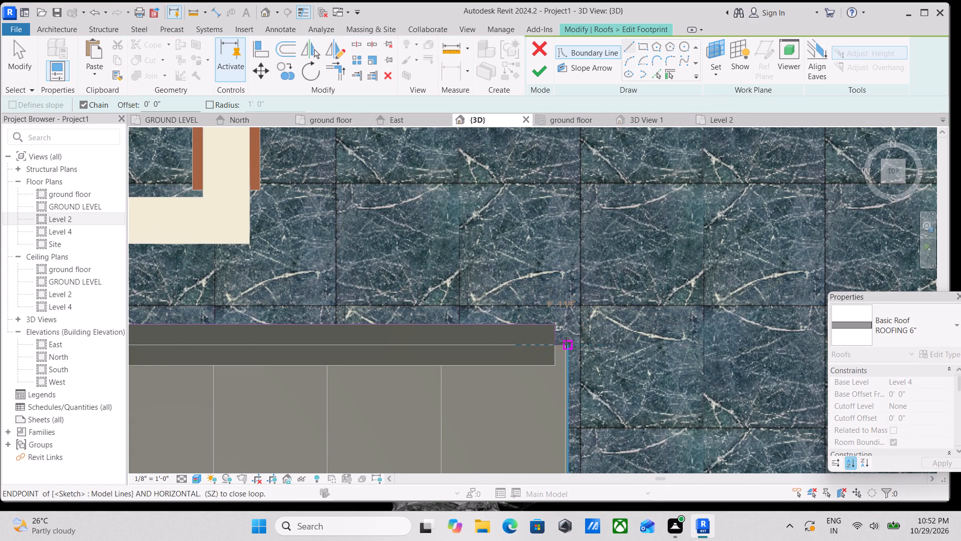
pyautogui.click(566, 343)
pyautogui.press('Escape')
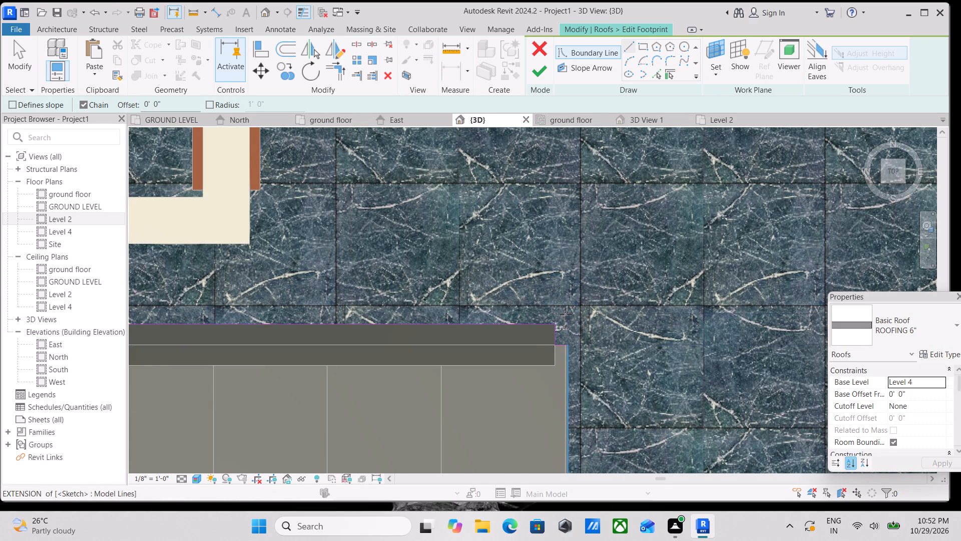
pyautogui.press('Escape')
pyautogui.scroll(-4, 566, 314)
pyautogui.press('Escape')
pyautogui.scroll(-9, 586, 319)
pyautogui.moveTo(609, 329); pyautogui.dragTo(621, 297, button='middle')
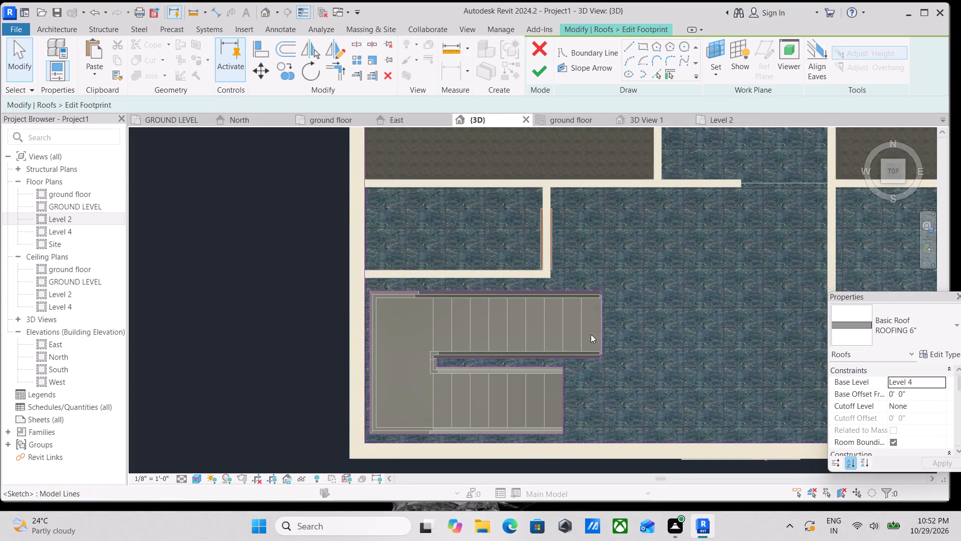
pyautogui.scroll(1, 536, 415)
pyautogui.moveTo(513, 408); pyautogui.dragTo(554, 349, button='middle')
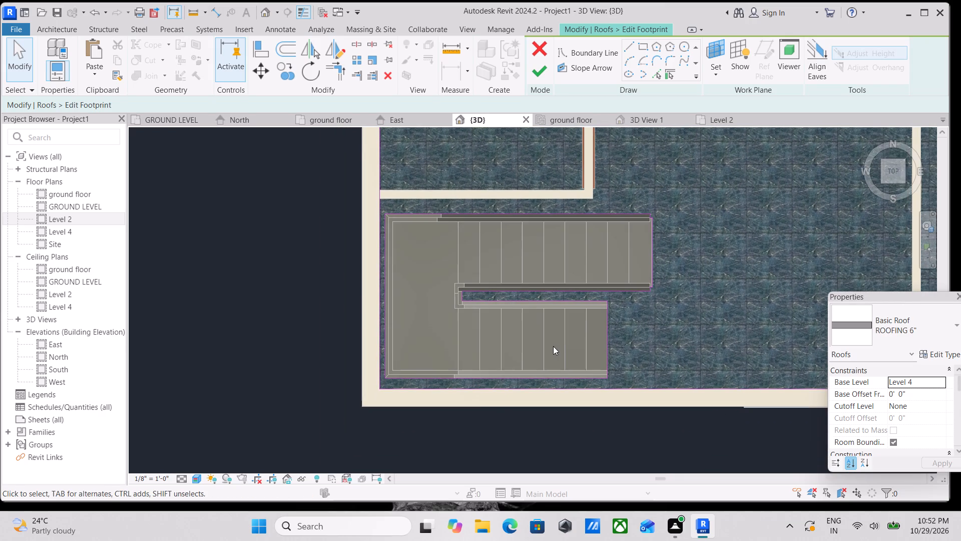
pyautogui.scroll(1, 552, 346)
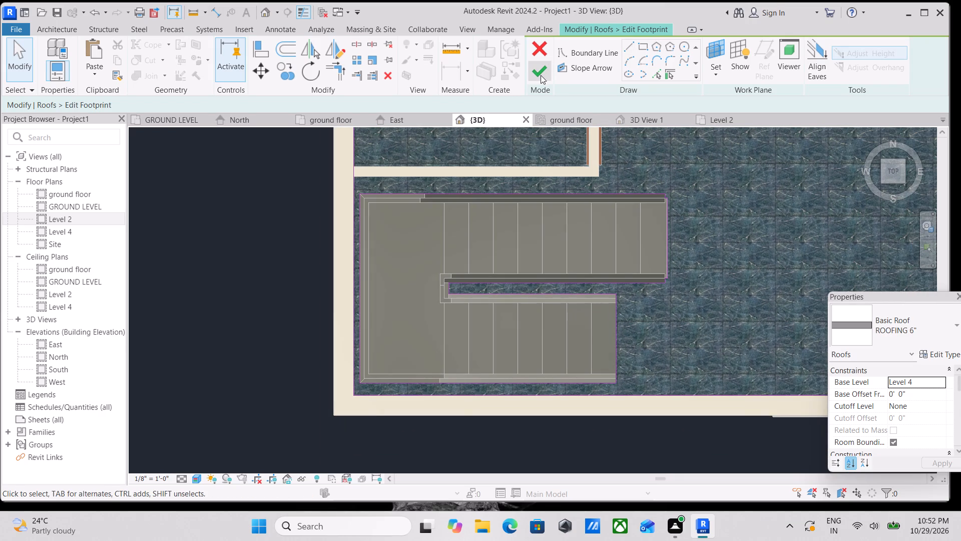
pyautogui.click(541, 75)
# Inspect the roof's stair opening and the railings passing through it from the front, the side and above.
pyautogui.scroll(-7, 517, 225)
pyautogui.scroll(-2, 603, 246)
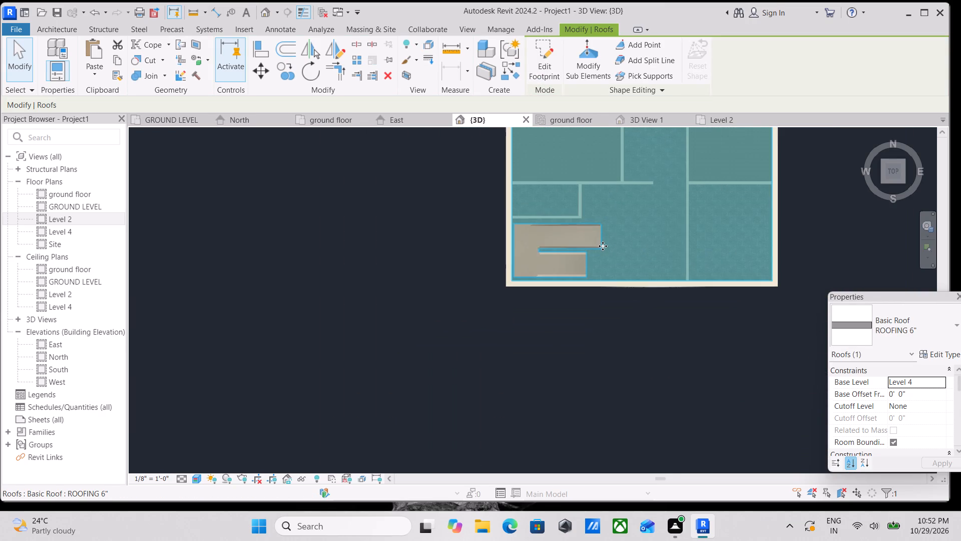
pyautogui.keyDown('shift'); pyautogui.moveTo(601, 248); pyautogui.dragTo(675, 51, button='middle'); pyautogui.keyUp('shift')
pyautogui.keyDown('shift'); pyautogui.moveTo(668, 209); pyautogui.dragTo(589, 115, button='middle'); pyautogui.keyUp('shift')
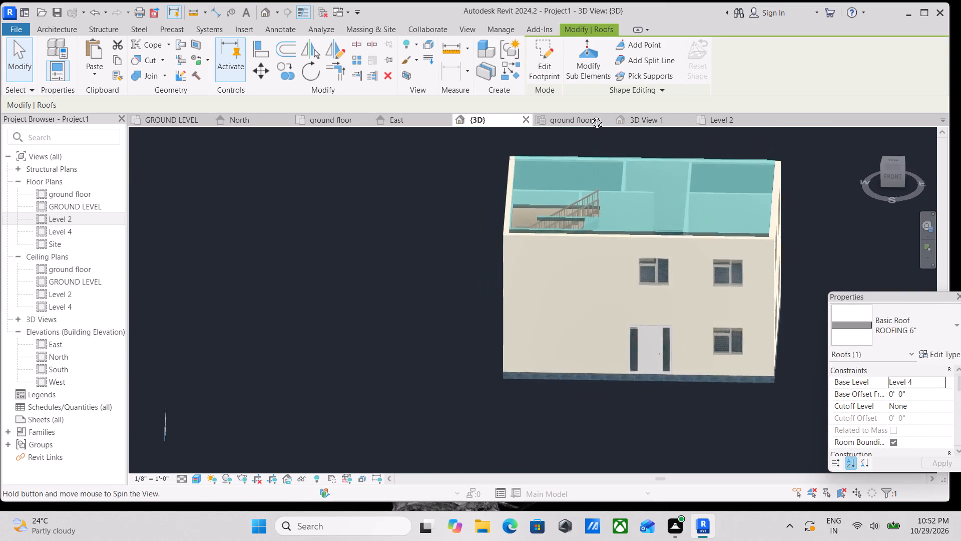
pyautogui.keyDown('shift'); pyautogui.moveTo(589, 115); pyautogui.dragTo(594, 98, button='middle'); pyautogui.keyUp('shift')
pyautogui.keyDown('shift'); pyautogui.moveTo(597, 197); pyautogui.dragTo(578, 270, button='middle'); pyautogui.keyUp('shift')
pyautogui.scroll(2, 584, 258)
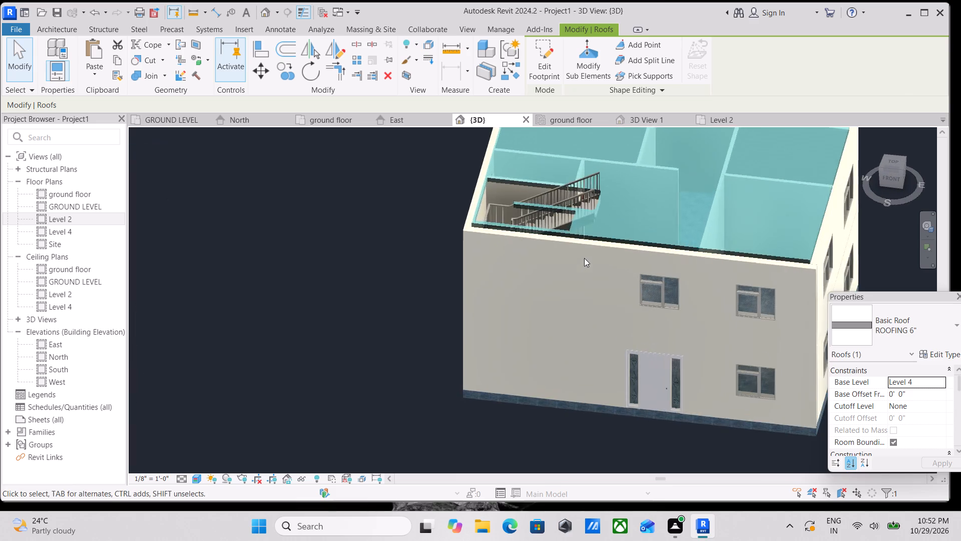
pyautogui.press('Escape')
pyautogui.moveTo(581, 239); pyautogui.dragTo(586, 285, button='middle')
pyautogui.moveTo(539, 291); pyautogui.dragTo(560, 264, button='middle')
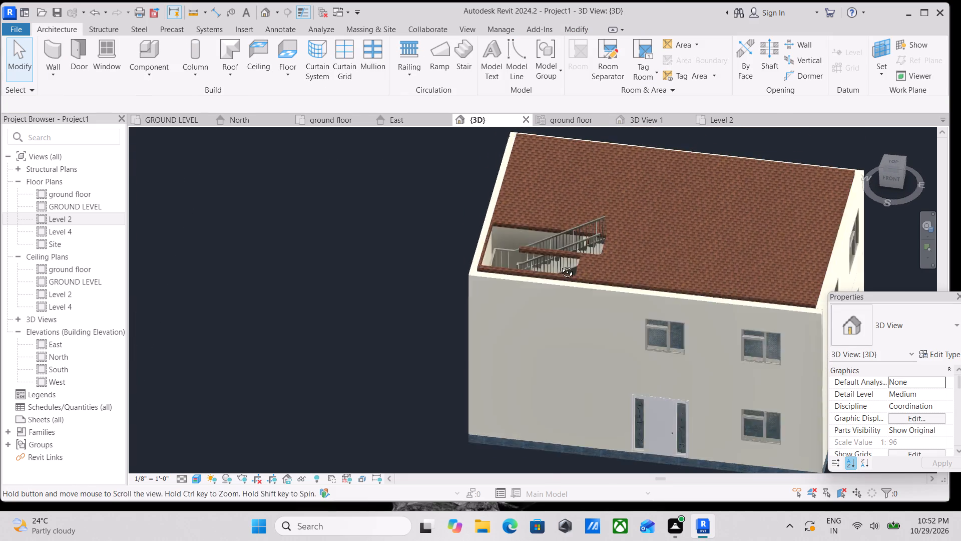
pyautogui.moveTo(560, 264); pyautogui.dragTo(594, 214, button='middle')
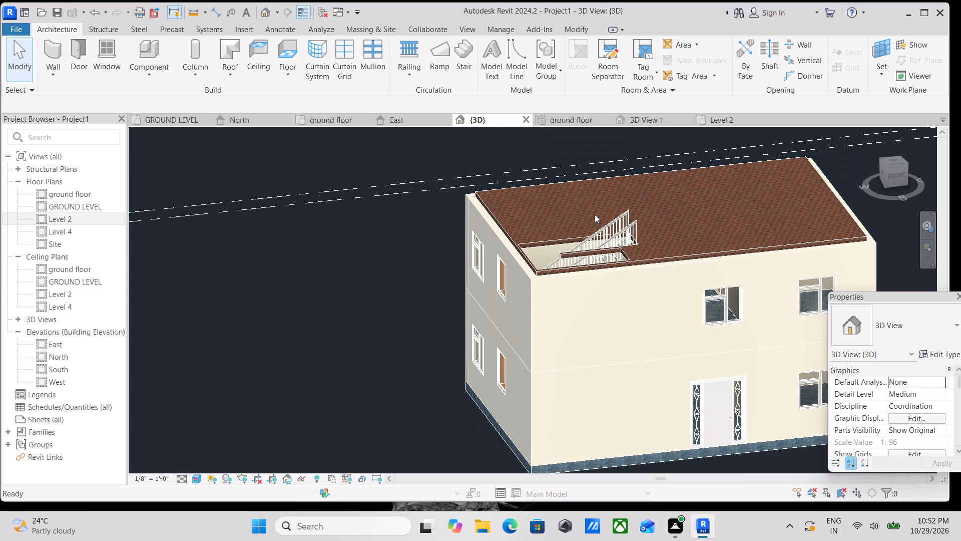
pyautogui.scroll(2, 596, 238)
pyautogui.moveTo(620, 265); pyautogui.dragTo(563, 319, button='middle')
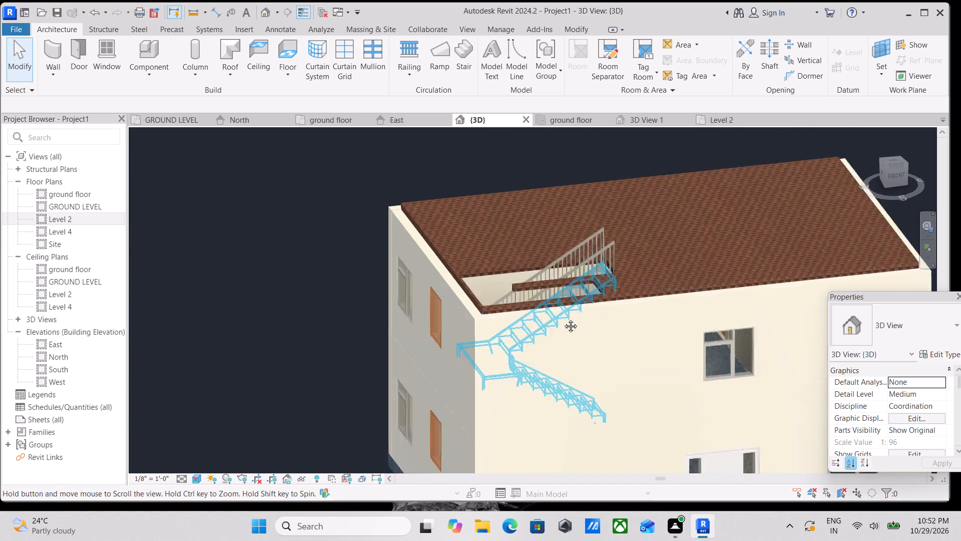
pyautogui.moveTo(563, 319); pyautogui.dragTo(551, 333, button='middle')
pyautogui.keyDown('shift'); pyautogui.moveTo(547, 251); pyautogui.dragTo(547, 255, button='middle'); pyautogui.keyUp('shift')
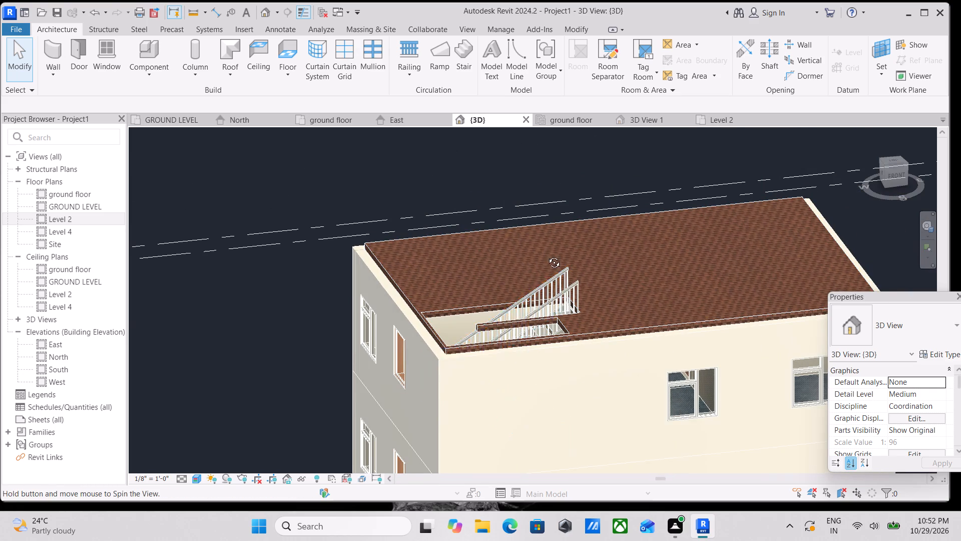
pyautogui.keyDown('shift'); pyautogui.moveTo(547, 255); pyautogui.dragTo(487, 400, button='middle'); pyautogui.keyUp('shift')
pyautogui.moveTo(526, 366); pyautogui.dragTo(557, 395, button='middle')
# Start a new wall with its base constraint at Level 4 and its top constraint set to Unconnected.
pyautogui.write('WA')
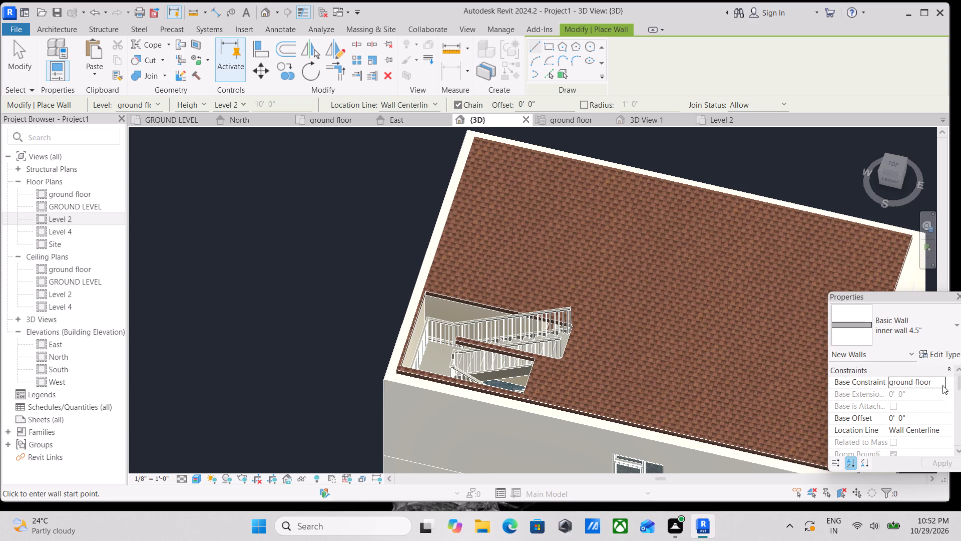
pyautogui.click(940, 383)
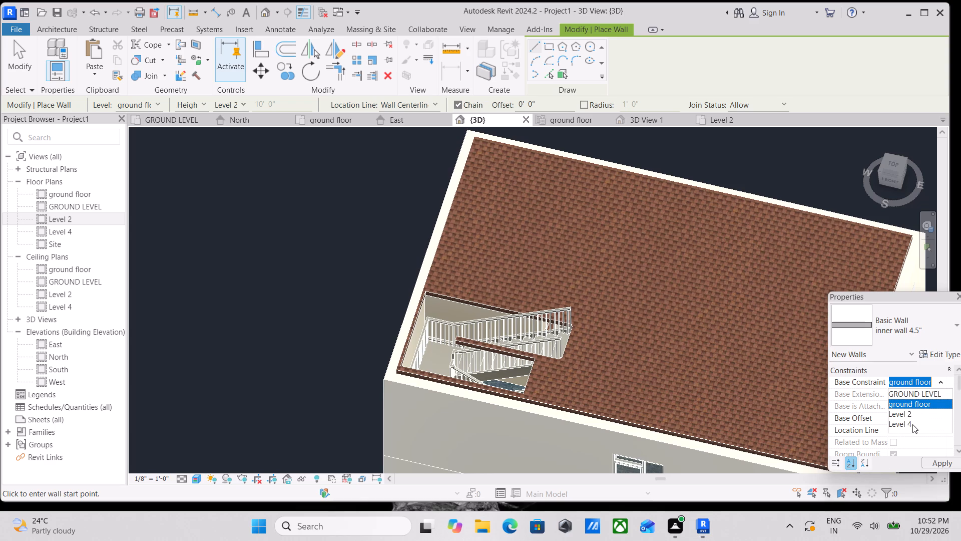
pyautogui.click(912, 424)
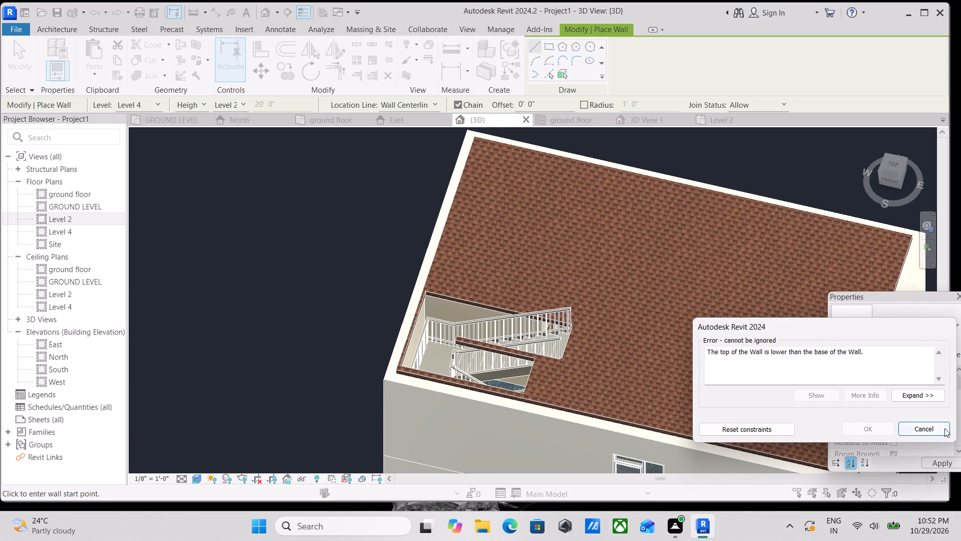
pyautogui.click(925, 423)
pyautogui.scroll(-2, 908, 404)
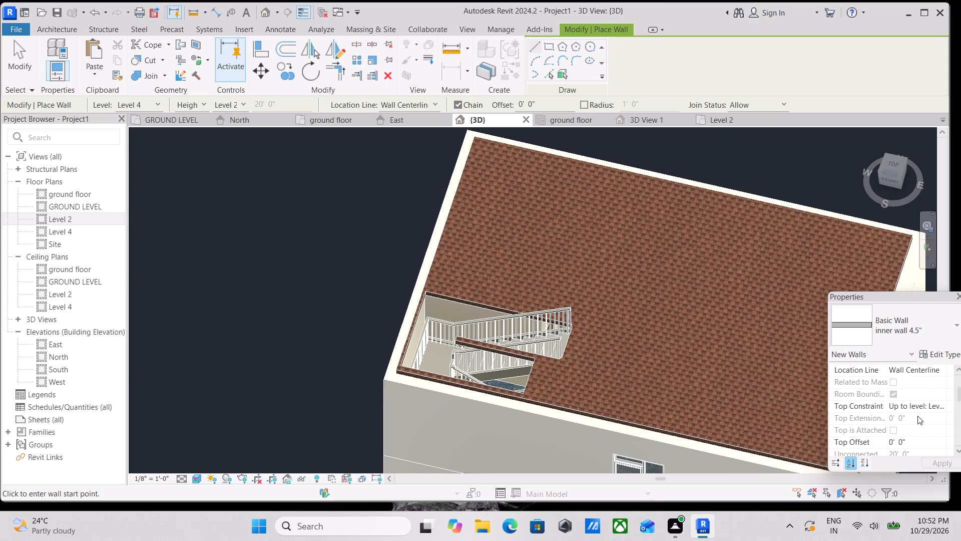
pyautogui.scroll(1, 923, 396)
pyautogui.scroll(-1, 933, 421)
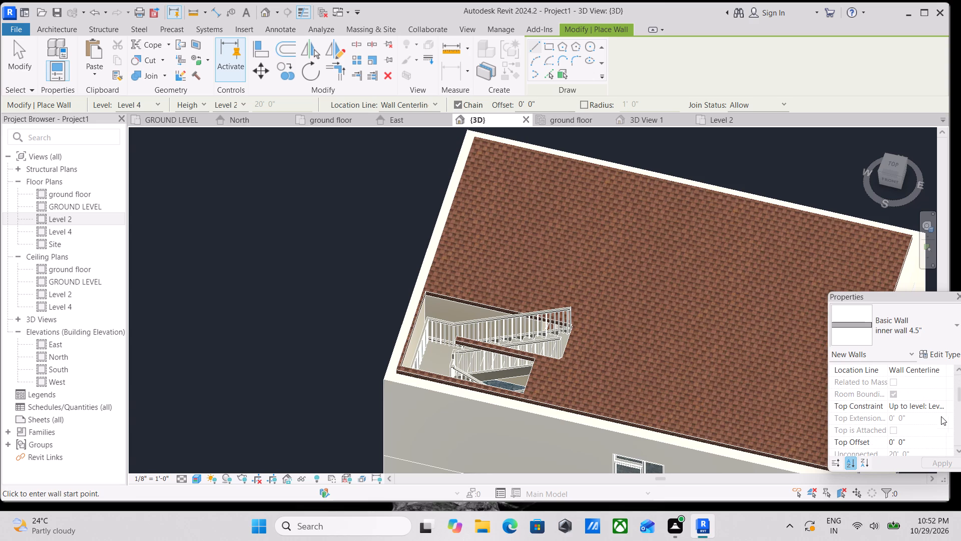
pyautogui.click(939, 408)
pyautogui.scroll(-3, 882, 459)
pyautogui.scroll(2, 883, 456)
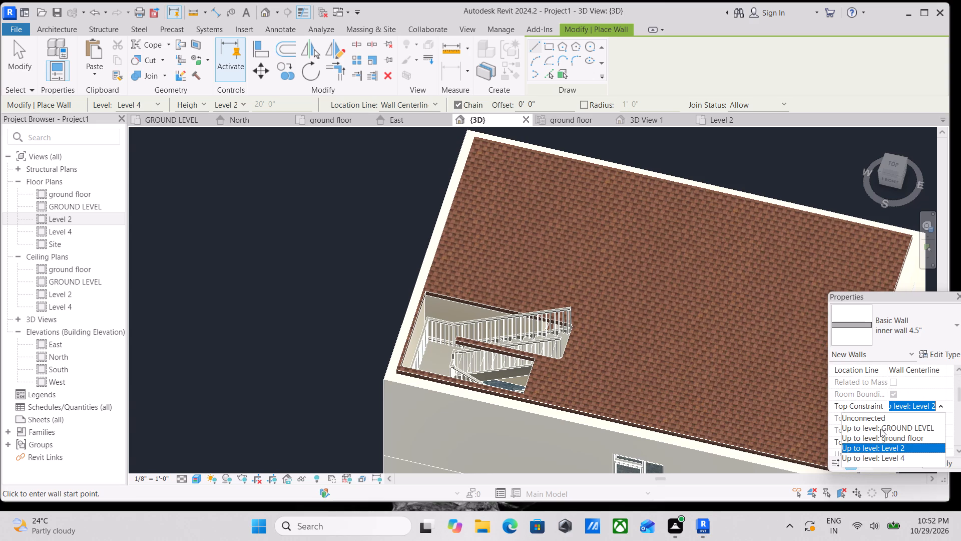
pyautogui.scroll(2, 880, 426)
pyautogui.click(870, 416)
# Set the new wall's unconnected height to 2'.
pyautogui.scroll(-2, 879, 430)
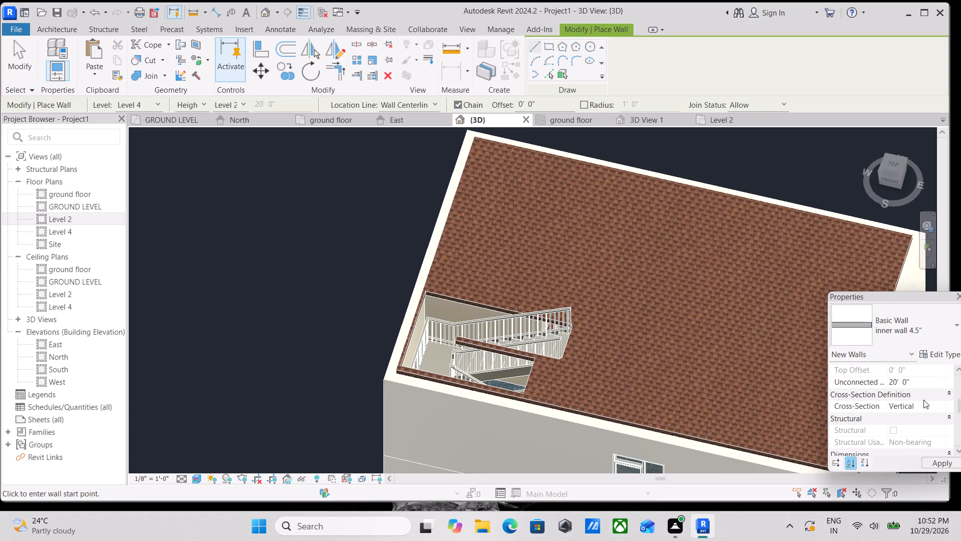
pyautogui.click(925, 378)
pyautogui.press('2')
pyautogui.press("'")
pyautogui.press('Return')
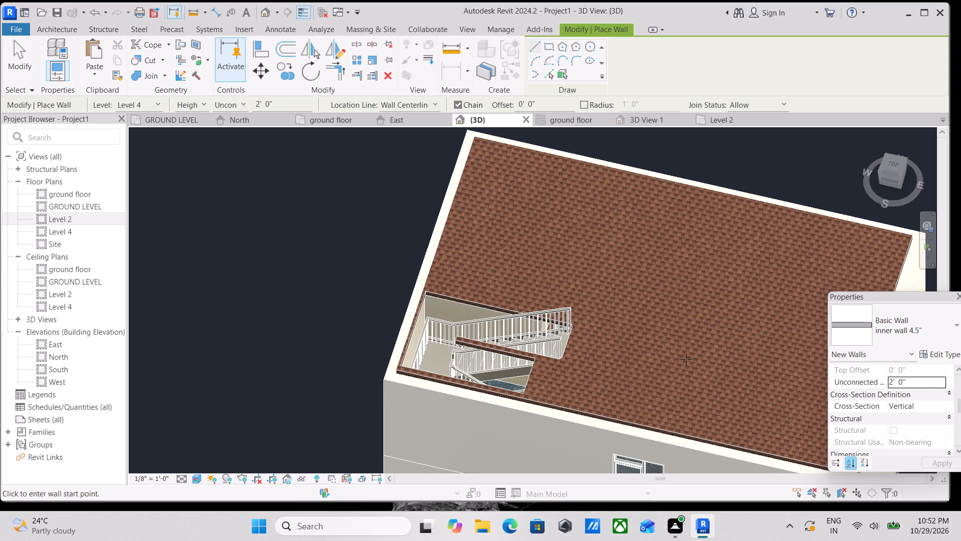
# Set the new wall's unconnected height to 3' and its type to OUTER Wall 9".
pyautogui.scroll(-2, 660, 360)
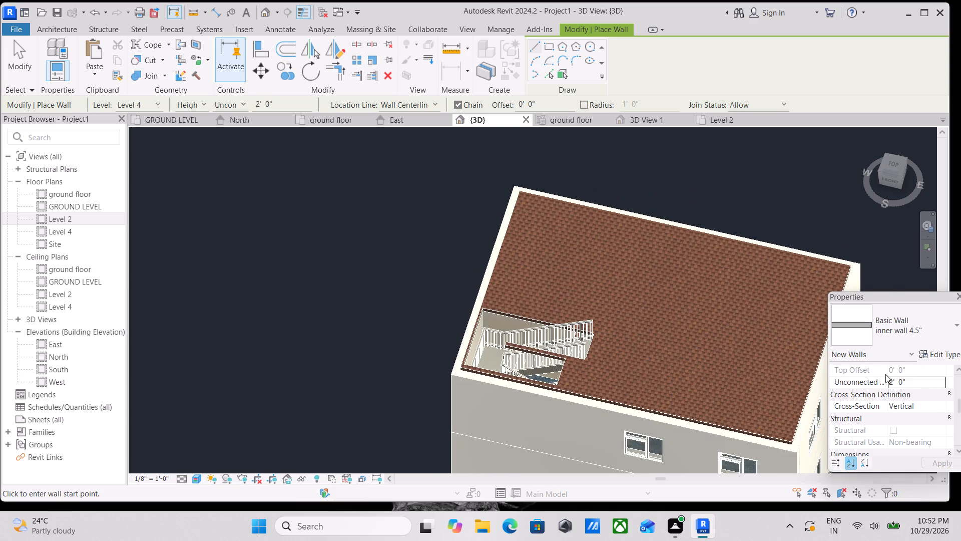
pyautogui.click(910, 383)
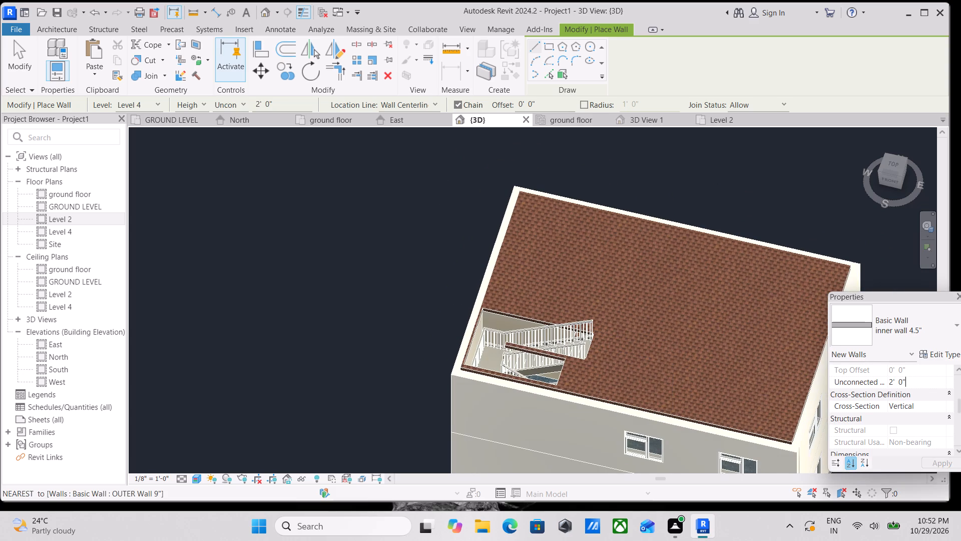
pyautogui.moveTo(910, 383); pyautogui.dragTo(872, 383)
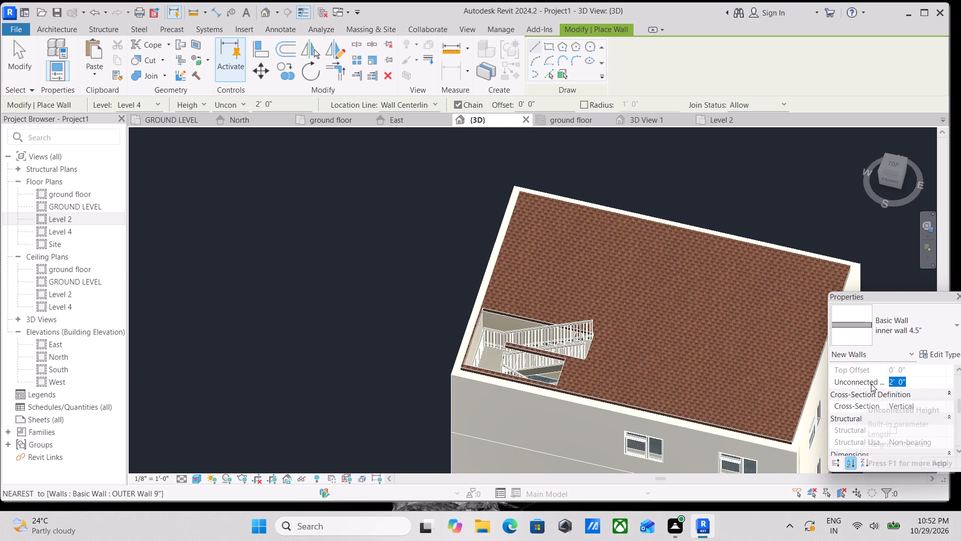
pyautogui.write("3'")
pyautogui.press('Return')
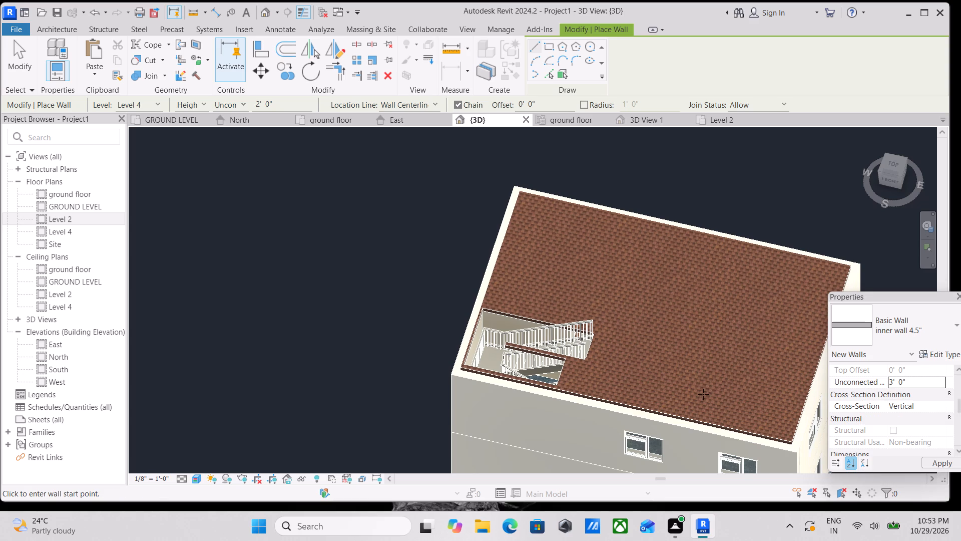
pyautogui.click(940, 338)
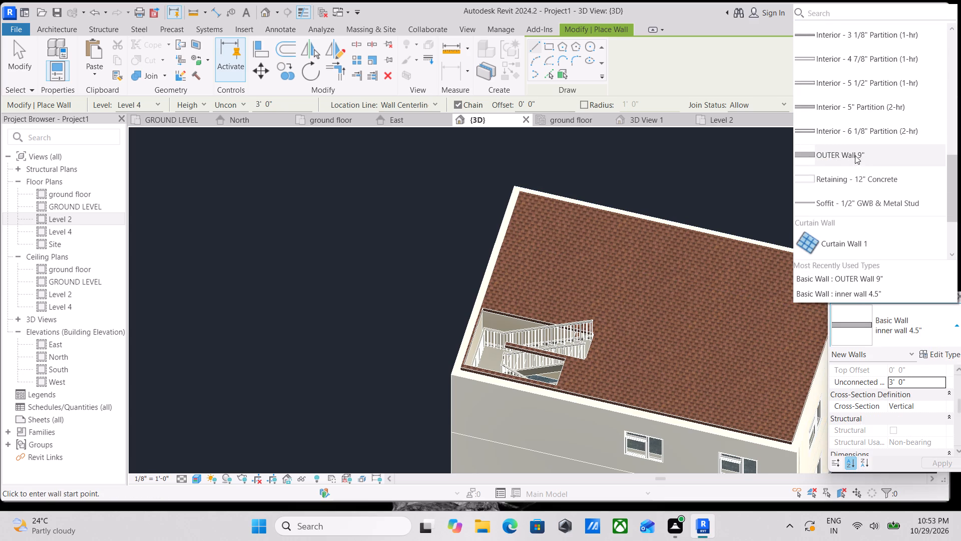
pyautogui.click(855, 155)
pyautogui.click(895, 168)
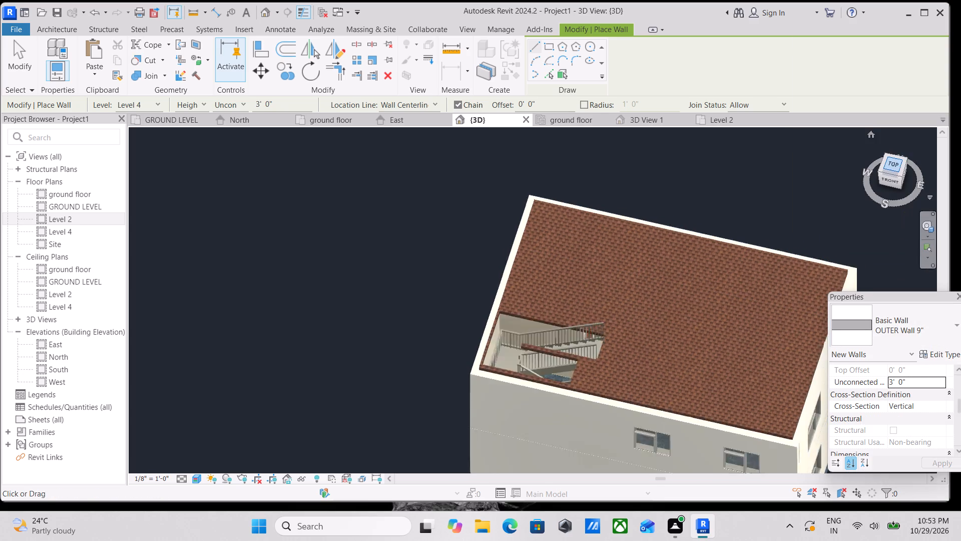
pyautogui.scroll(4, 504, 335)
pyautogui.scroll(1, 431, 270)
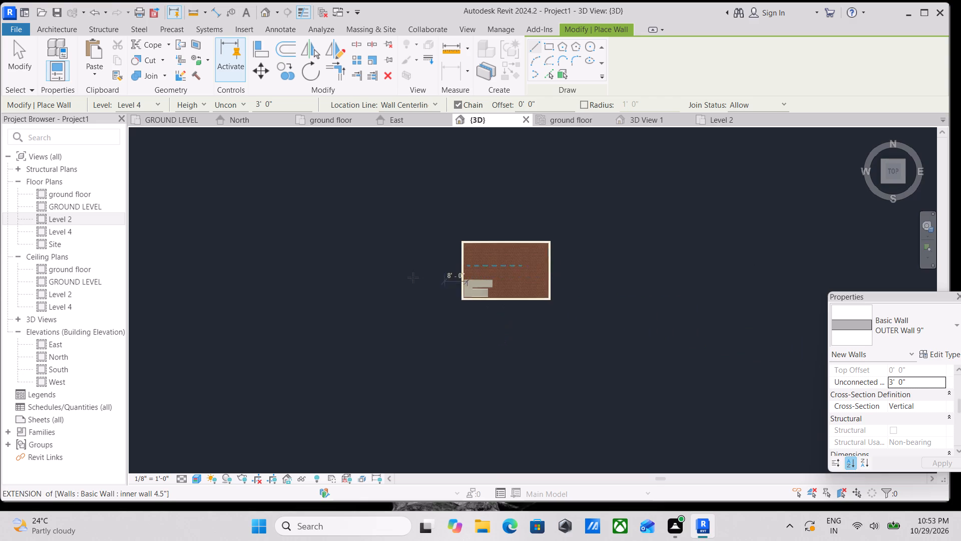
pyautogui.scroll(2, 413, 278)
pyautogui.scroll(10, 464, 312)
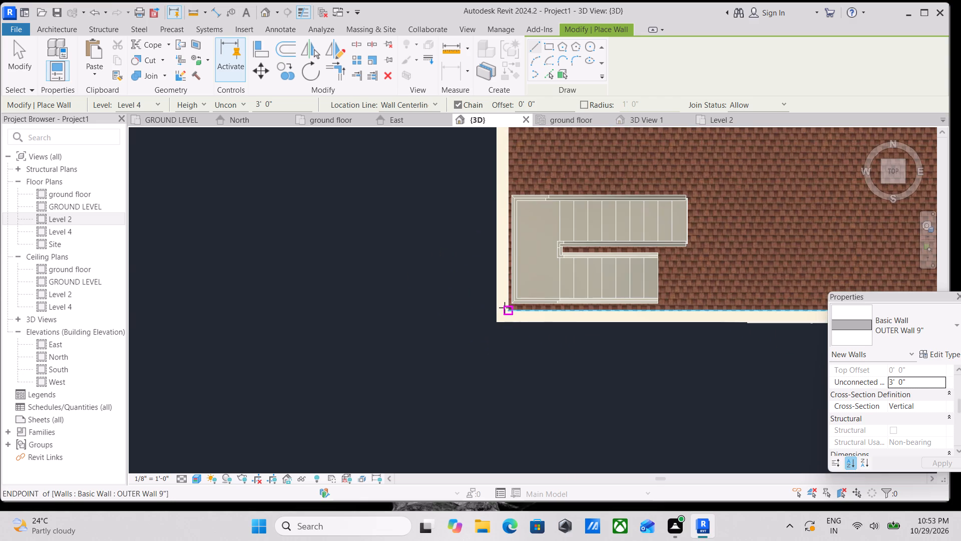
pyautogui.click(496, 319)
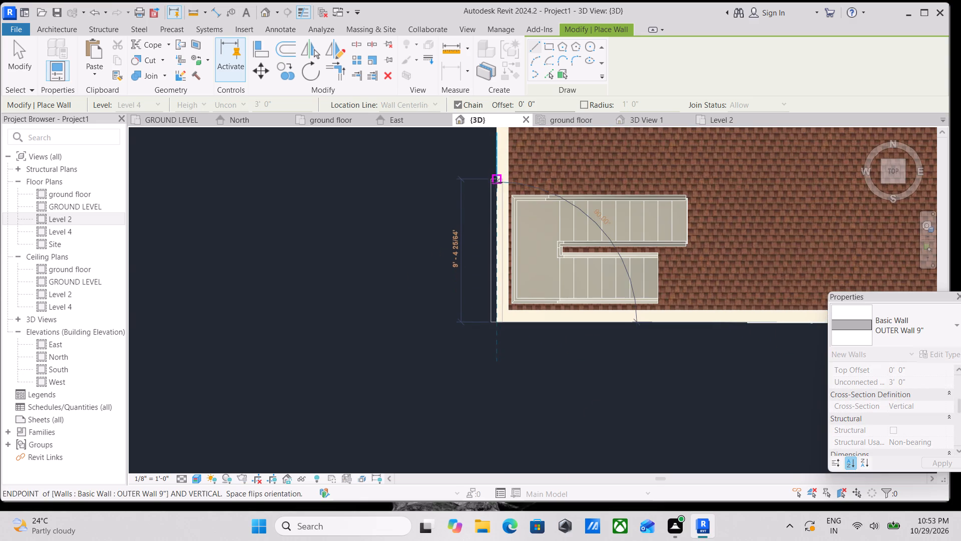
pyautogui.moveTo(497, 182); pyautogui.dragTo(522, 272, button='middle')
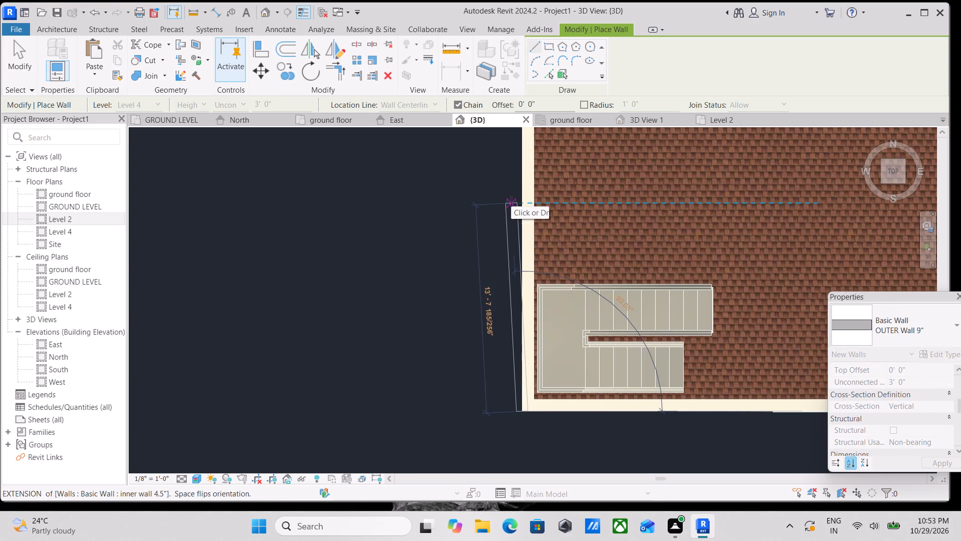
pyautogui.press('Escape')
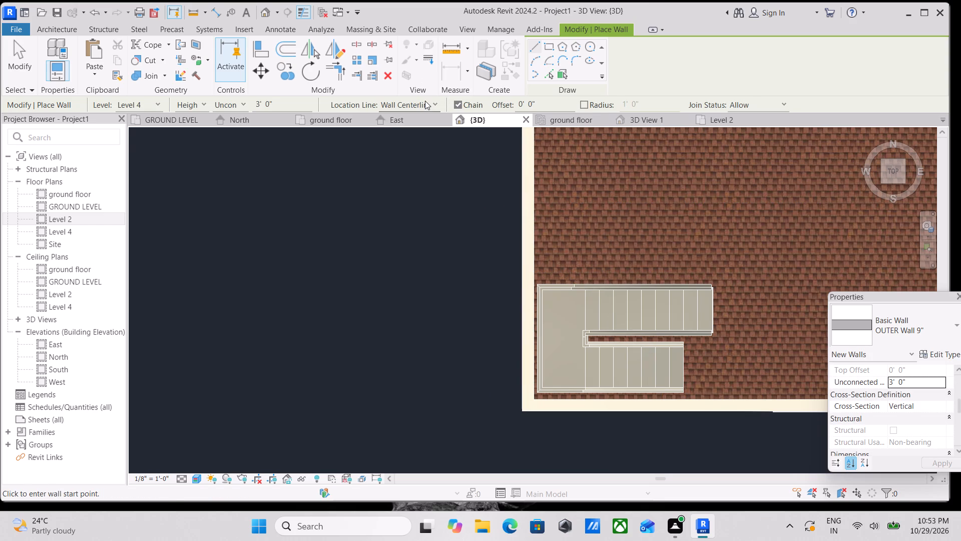
# Draw the west parapet wall from the southwest to the northwest roof corner, using the interior finish face location line and flipped over the existing wall.
pyautogui.click(425, 101)
pyautogui.click(412, 148)
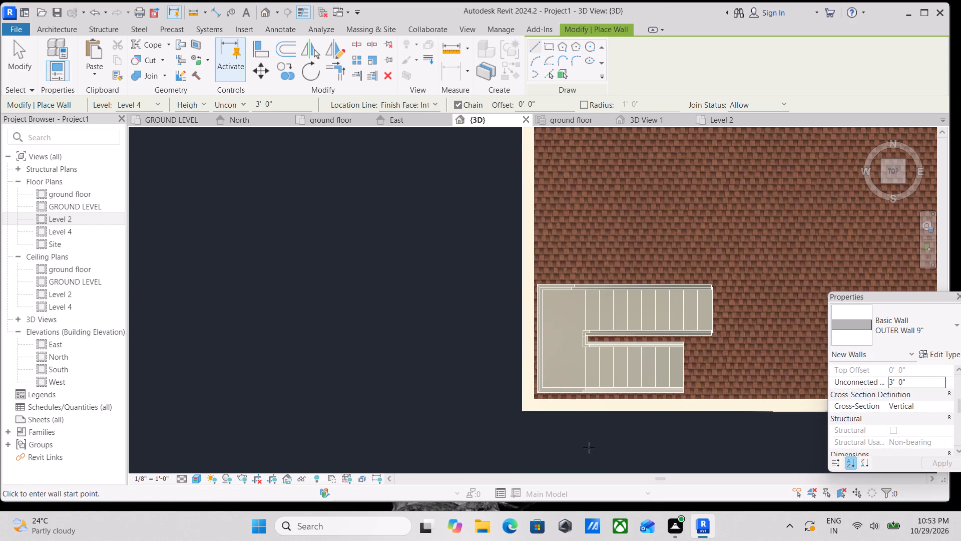
pyautogui.click(523, 410)
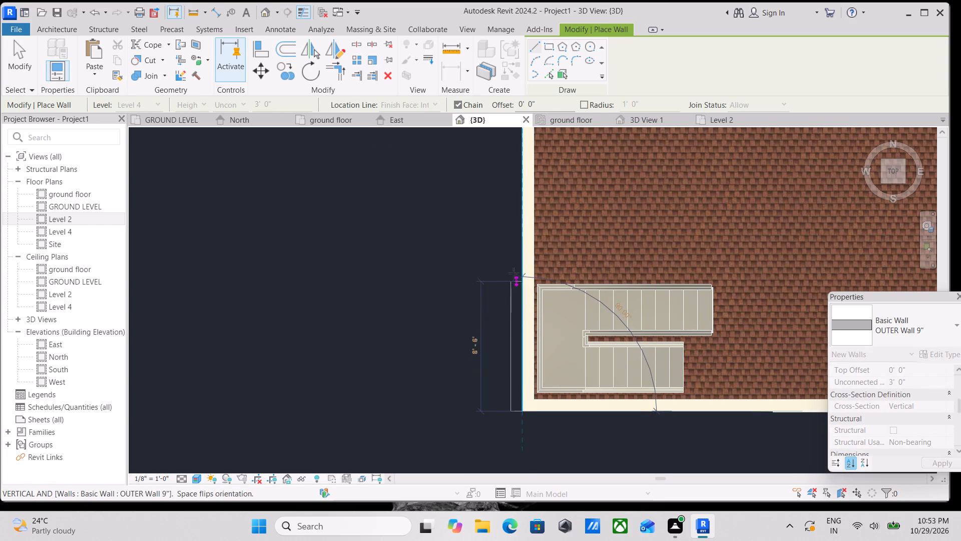
pyautogui.press('space')
pyautogui.scroll(-1, 518, 252)
pyautogui.moveTo(518, 252); pyautogui.dragTo(510, 482, button='middle')
pyautogui.scroll(1, 510, 468)
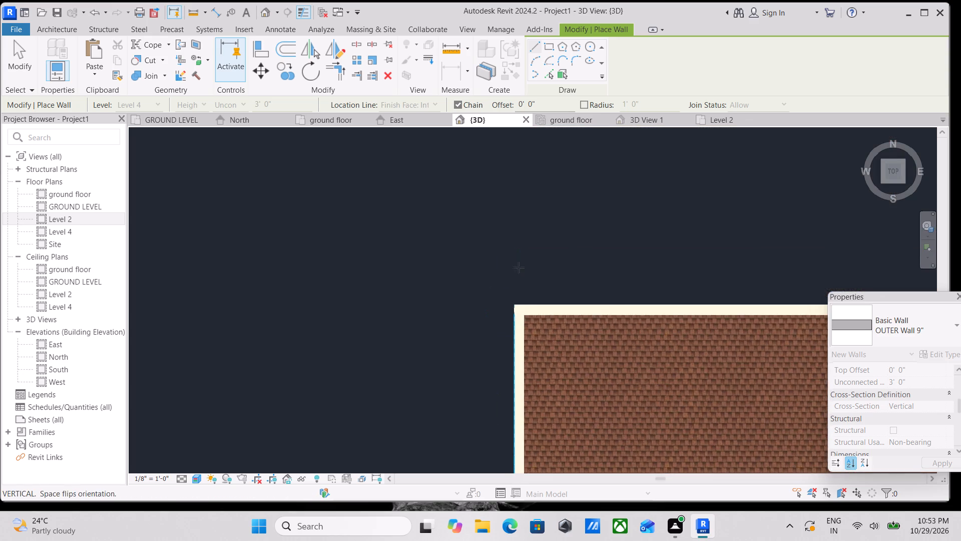
pyautogui.click(514, 278)
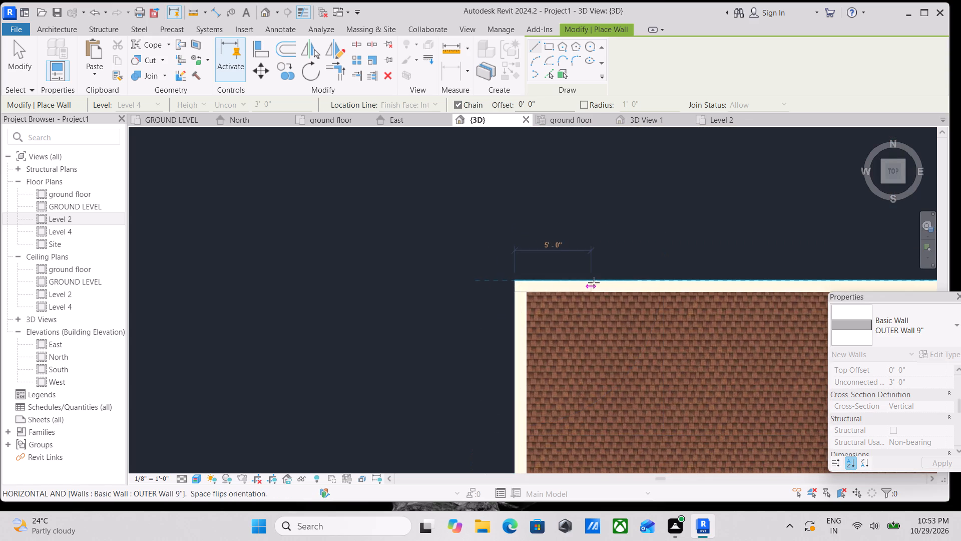
# Continue the parapet about 35' 9" along the north roof edge and down the east edge to the southeast corner, ending the wall command.
pyautogui.moveTo(594, 283); pyautogui.dragTo(358, 339, button='middle')
pyautogui.scroll(-2, 616, 342)
pyautogui.moveTo(608, 341); pyautogui.dragTo(494, 344, button='middle')
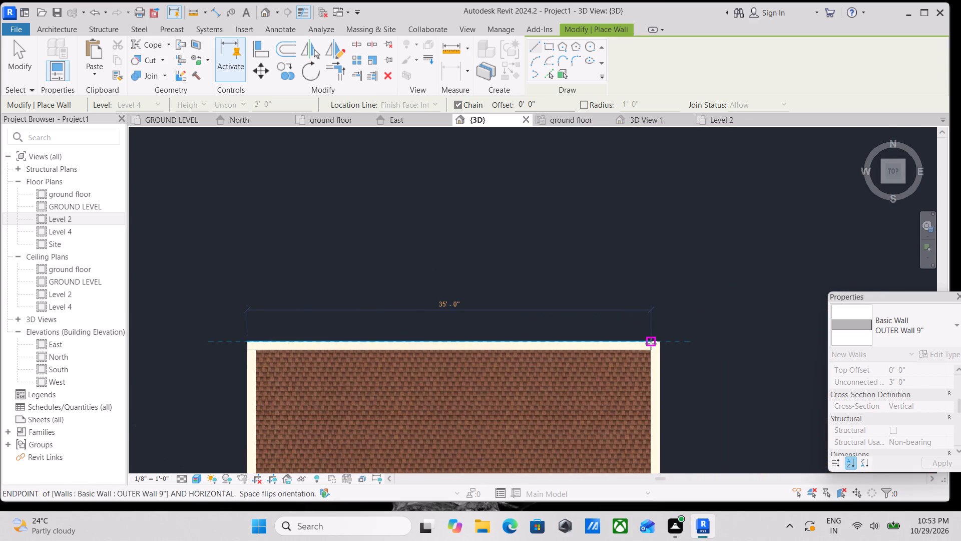
pyautogui.click(658, 338)
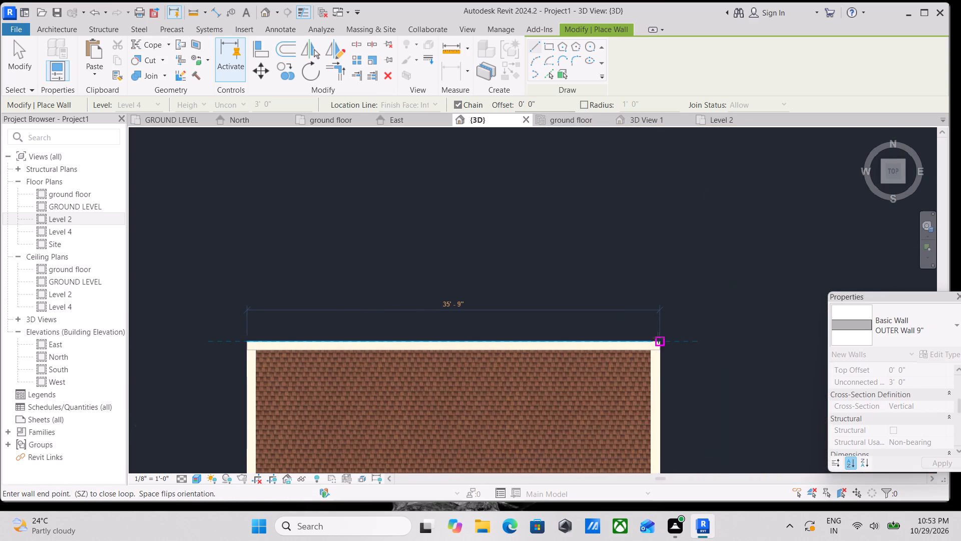
pyautogui.moveTo(651, 379); pyautogui.dragTo(653, 273, button='middle')
pyautogui.moveTo(658, 372); pyautogui.dragTo(640, 258, button='middle')
pyautogui.scroll(-1, 643, 305)
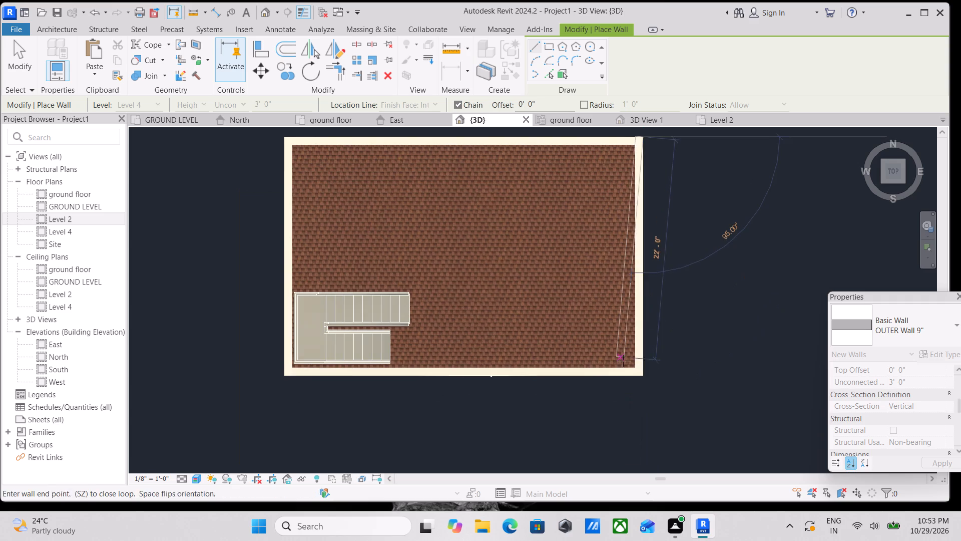
pyautogui.click(647, 376)
pyautogui.press('Escape')
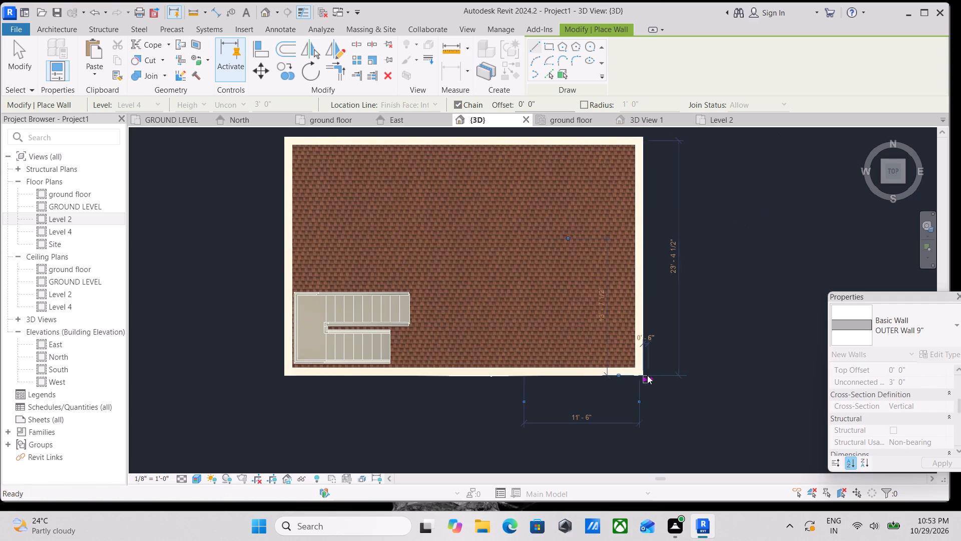
pyautogui.press('Escape')
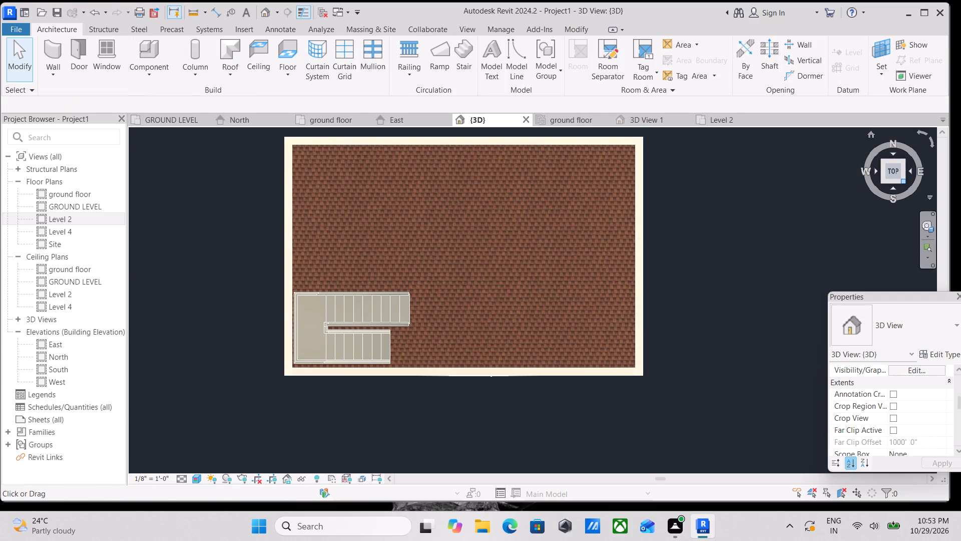
# Examine the parapet walls and the stair opening from the southeast corner and the front of the house.
pyautogui.click(904, 180)
pyautogui.scroll(8, 627, 325)
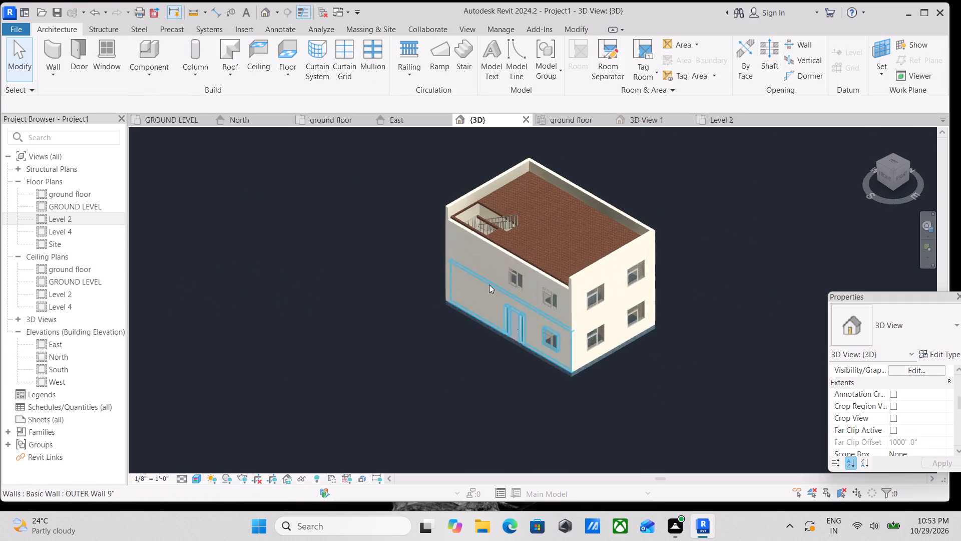
pyautogui.scroll(4, 489, 285)
pyautogui.scroll(-2, 527, 266)
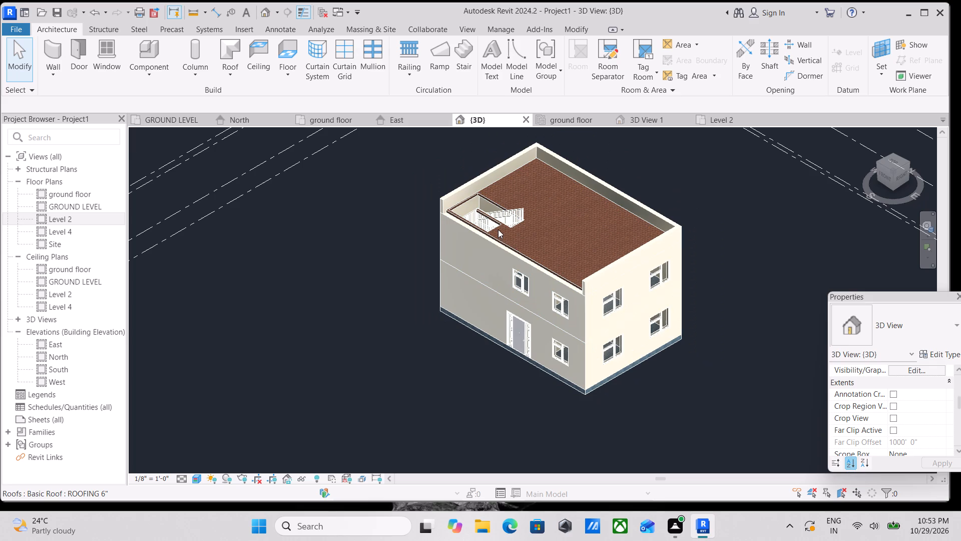
pyautogui.keyDown('shift'); pyautogui.moveTo(460, 237); pyautogui.dragTo(506, 256, button='middle'); pyautogui.keyUp('shift')
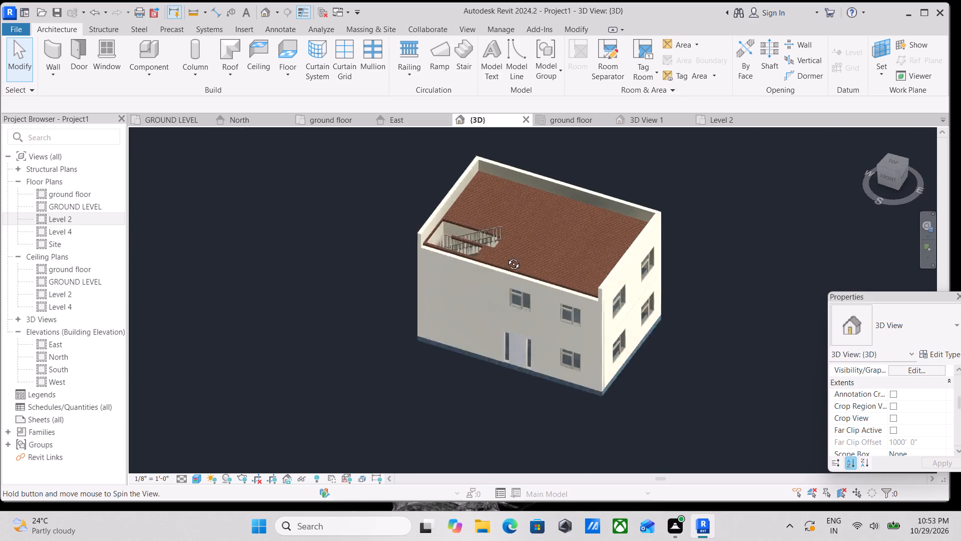
pyautogui.keyDown('shift'); pyautogui.moveTo(506, 256); pyautogui.dragTo(573, 205, button='middle'); pyautogui.keyUp('shift')
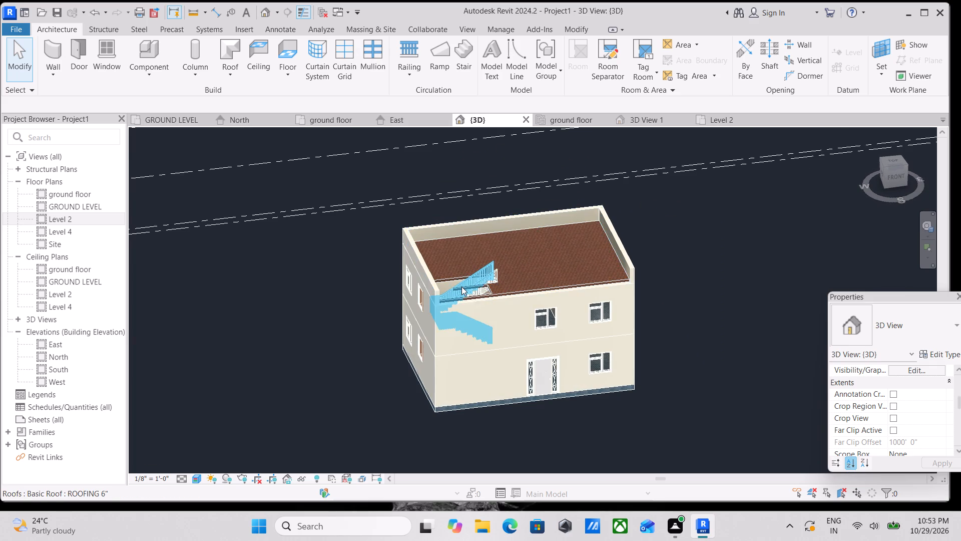
pyautogui.scroll(3, 464, 307)
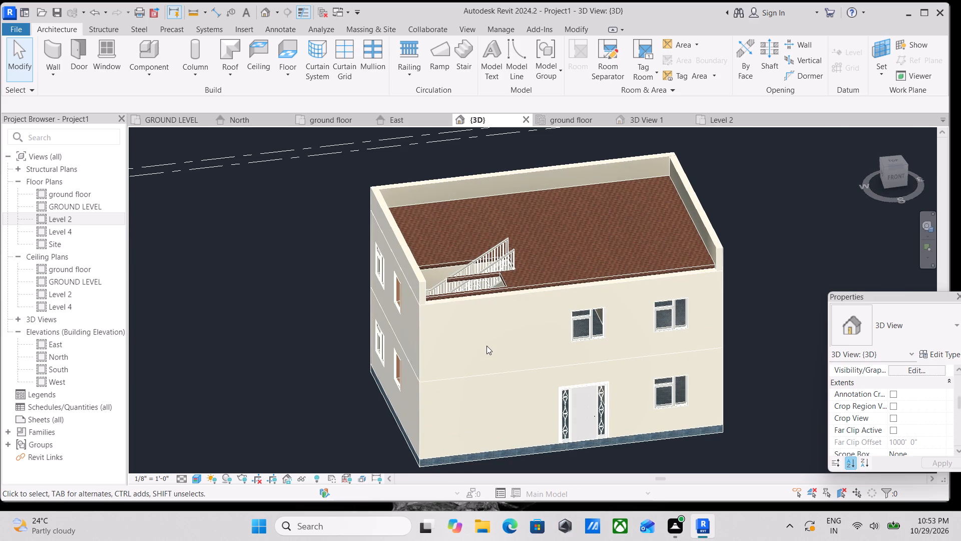
pyautogui.scroll(3, 458, 337)
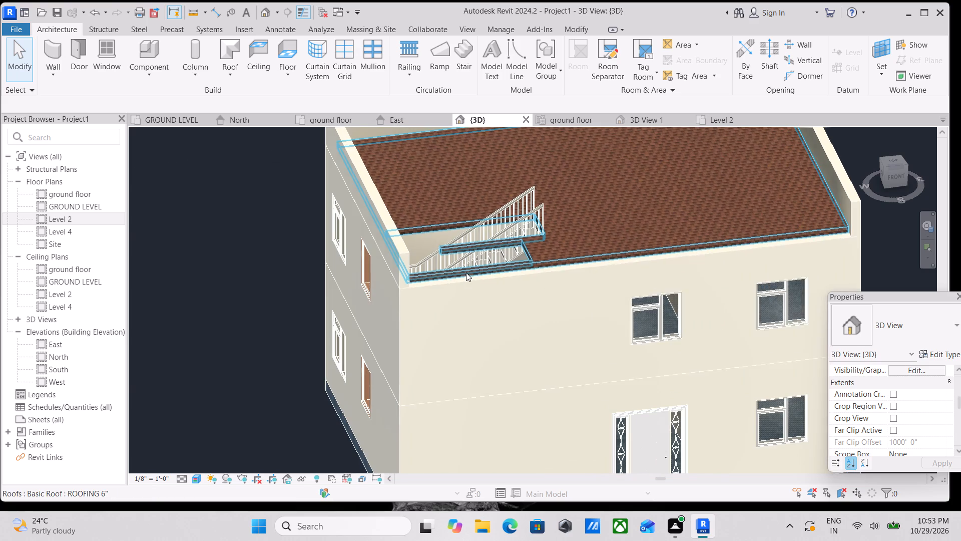
# Start a new OUTER Wall 9" wall on Level 4 and set its unconnected height to 8'.
pyautogui.scroll(-2, 478, 276)
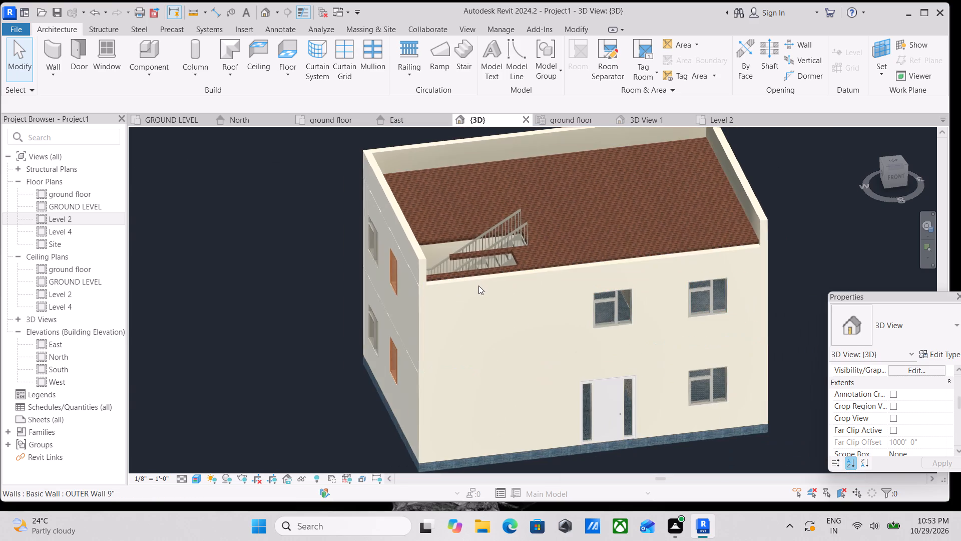
pyautogui.keyDown('shift'); pyautogui.moveTo(487, 285); pyautogui.dragTo(483, 326, button='middle'); pyautogui.keyUp('shift')
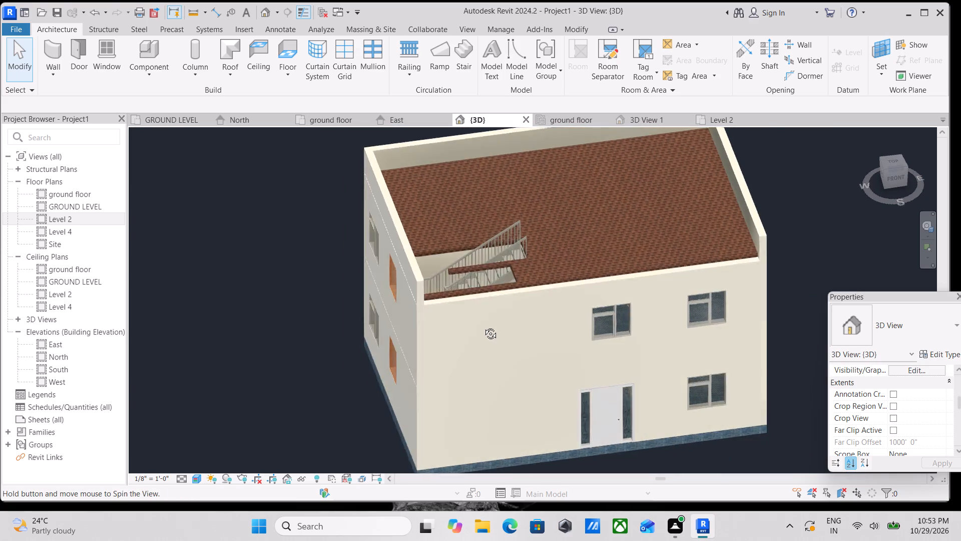
pyautogui.keyDown('shift'); pyautogui.moveTo(483, 326); pyautogui.dragTo(455, 370, button='middle'); pyautogui.keyUp('shift')
pyautogui.keyDown('shift'); pyautogui.moveTo(501, 285); pyautogui.dragTo(500, 388, button='middle'); pyautogui.keyUp('shift')
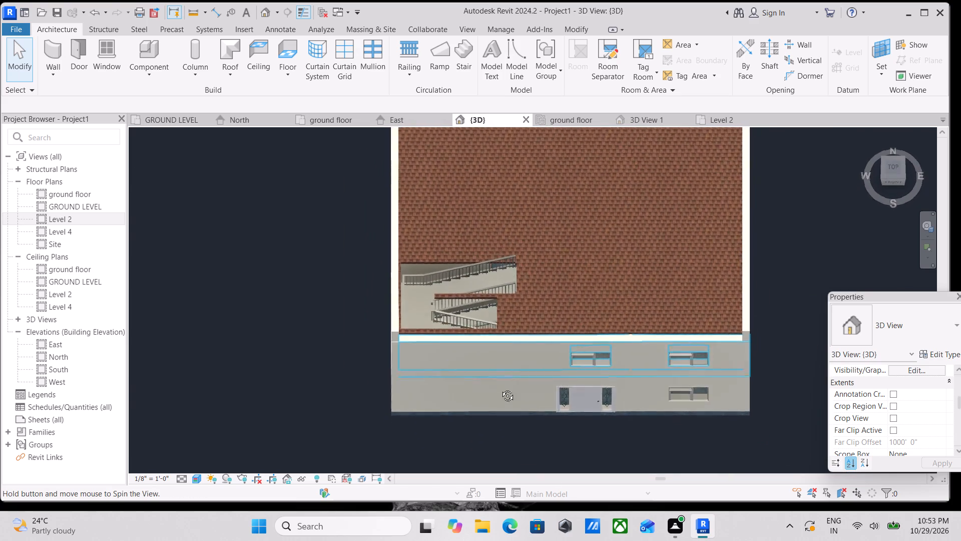
pyautogui.keyDown('shift'); pyautogui.moveTo(500, 388); pyautogui.dragTo(536, 328, button='middle'); pyautogui.keyUp('shift')
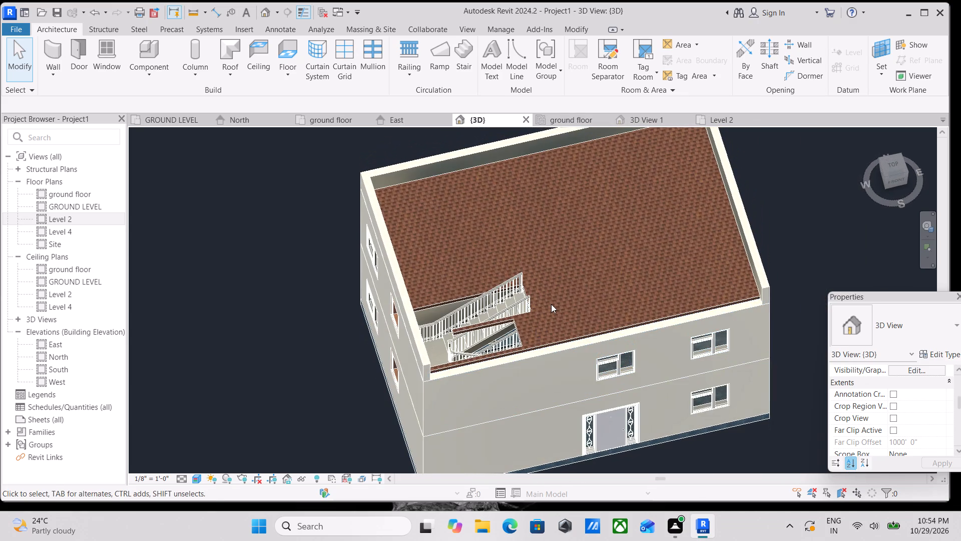
pyautogui.write('WA')
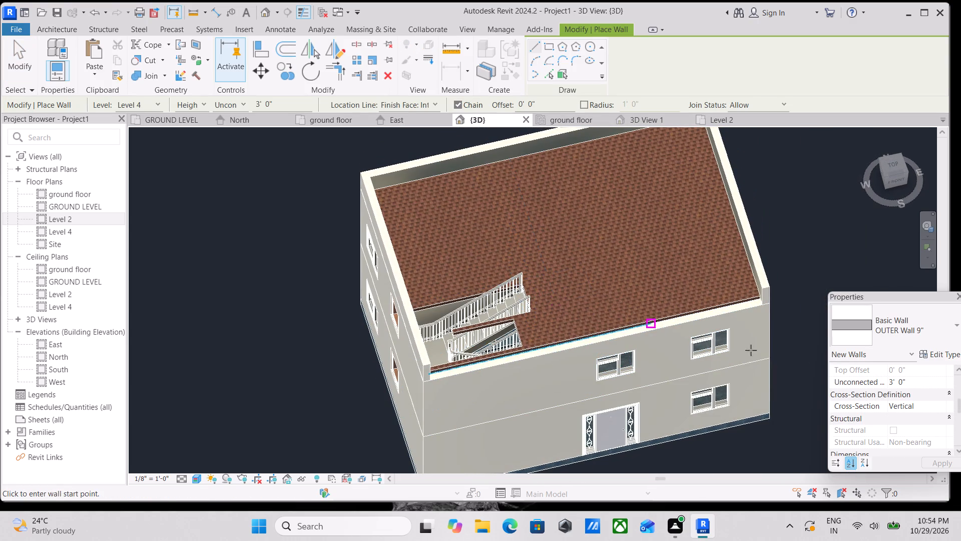
pyautogui.scroll(-1, 926, 379)
pyautogui.scroll(2, 927, 380)
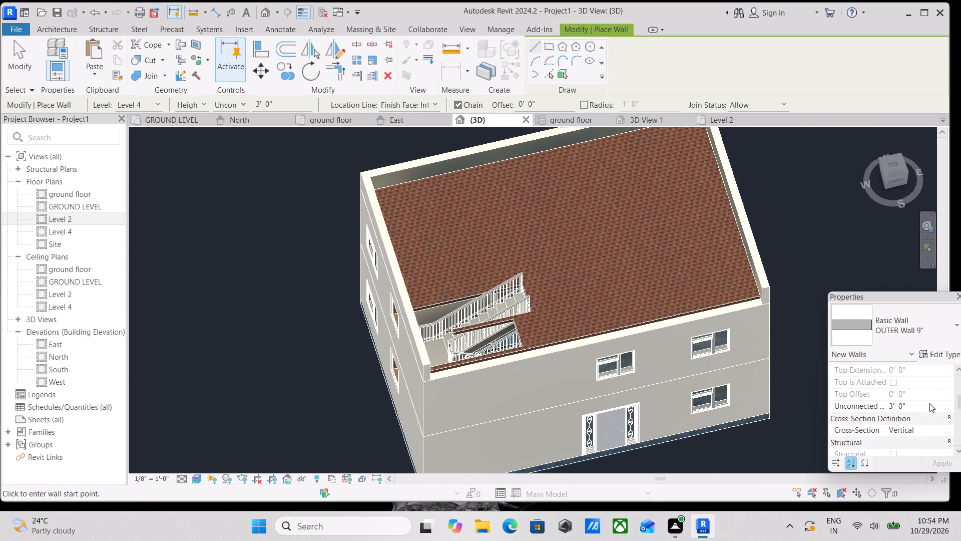
pyautogui.click(919, 407)
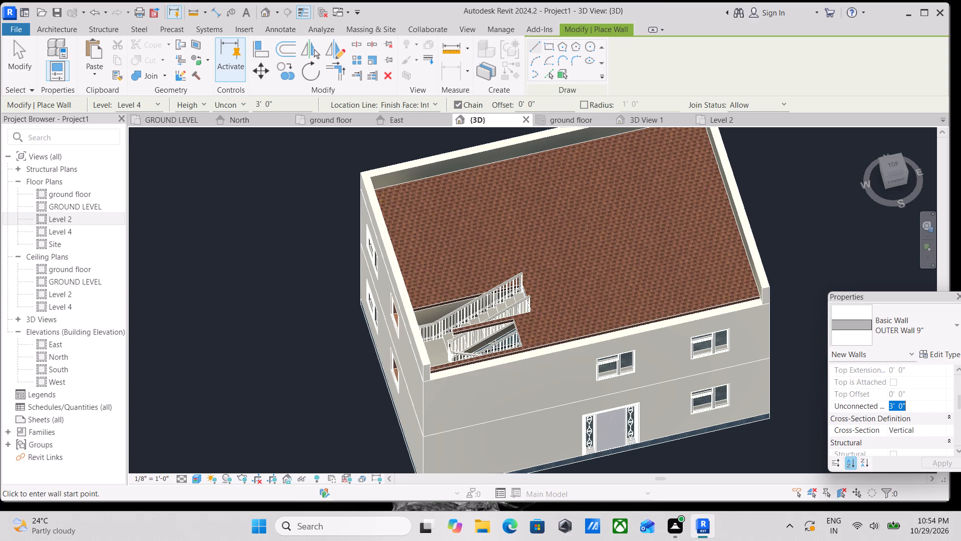
pyautogui.click(919, 407)
pyautogui.moveTo(919, 407); pyautogui.dragTo(870, 410)
pyautogui.write("8'")
pyautogui.press('Return')
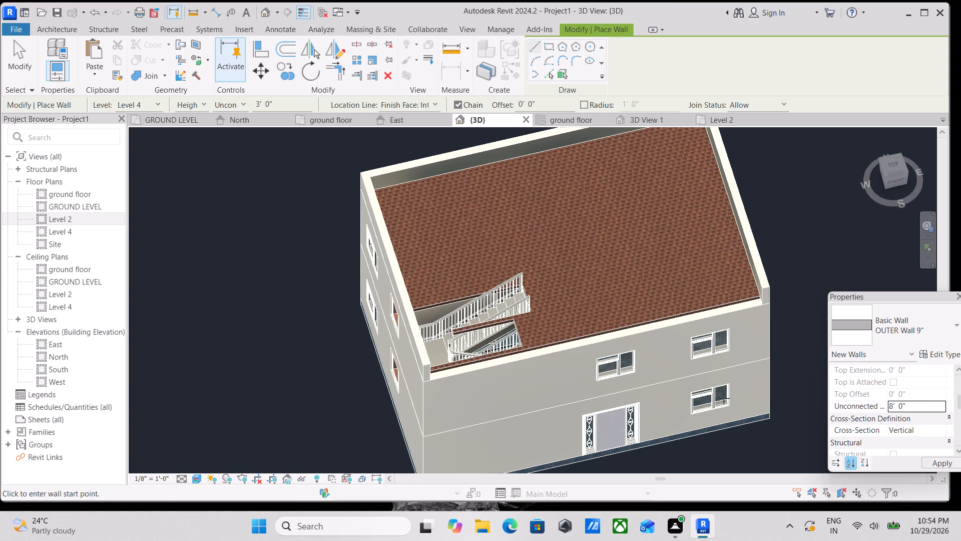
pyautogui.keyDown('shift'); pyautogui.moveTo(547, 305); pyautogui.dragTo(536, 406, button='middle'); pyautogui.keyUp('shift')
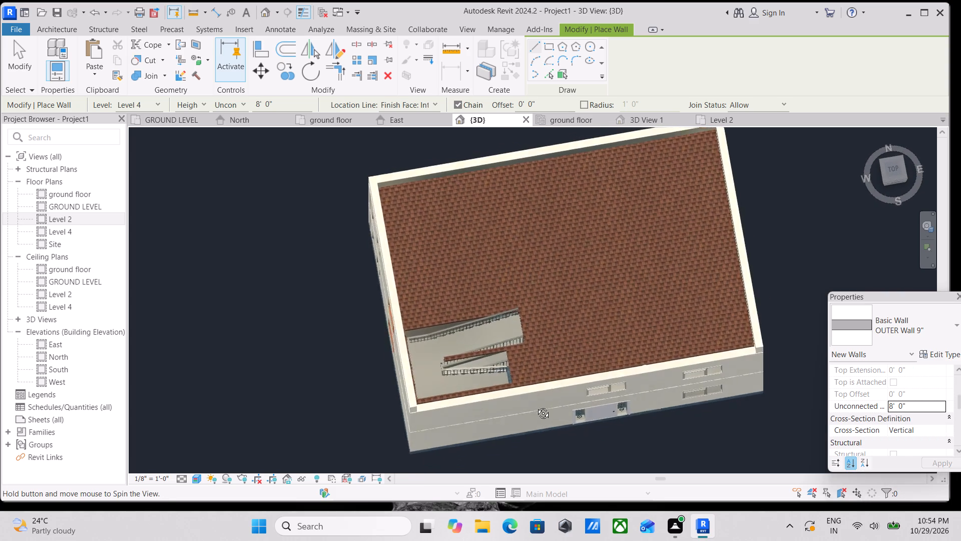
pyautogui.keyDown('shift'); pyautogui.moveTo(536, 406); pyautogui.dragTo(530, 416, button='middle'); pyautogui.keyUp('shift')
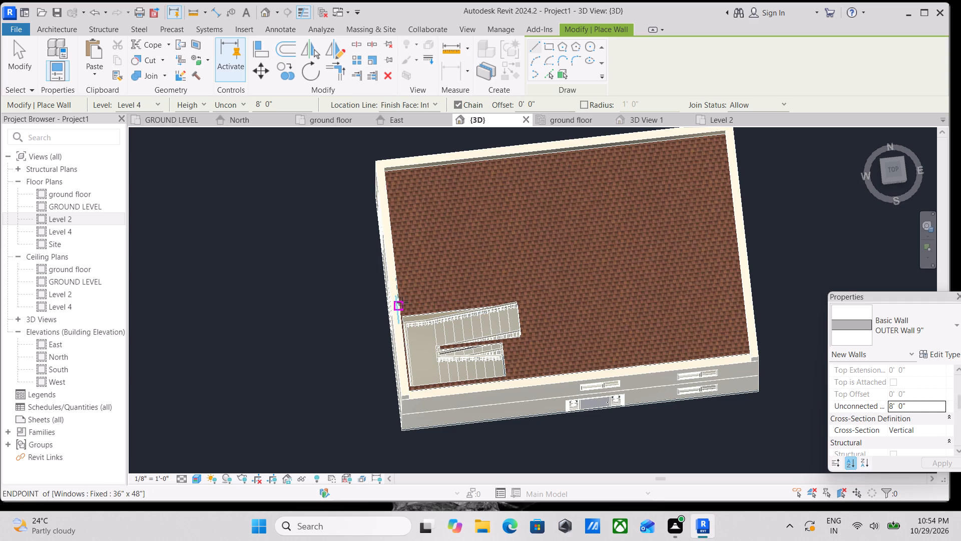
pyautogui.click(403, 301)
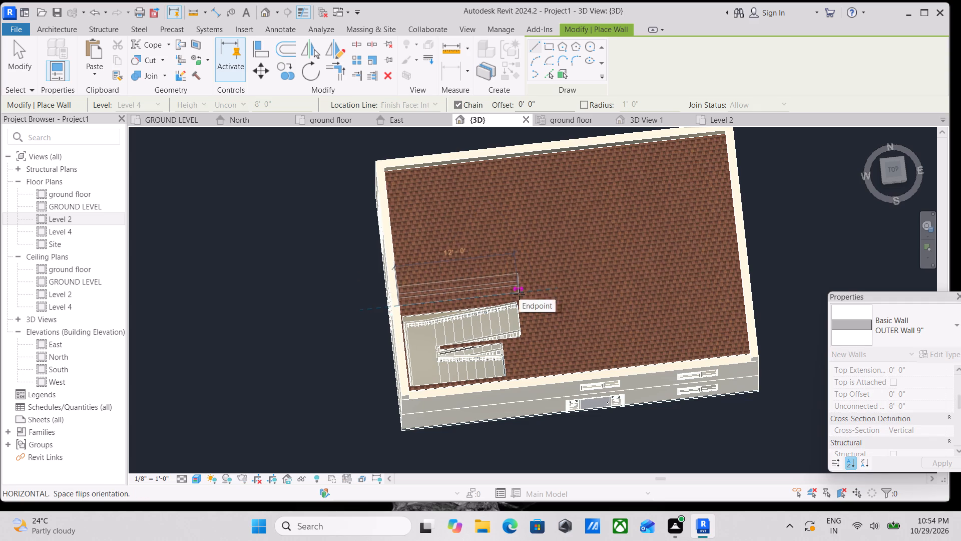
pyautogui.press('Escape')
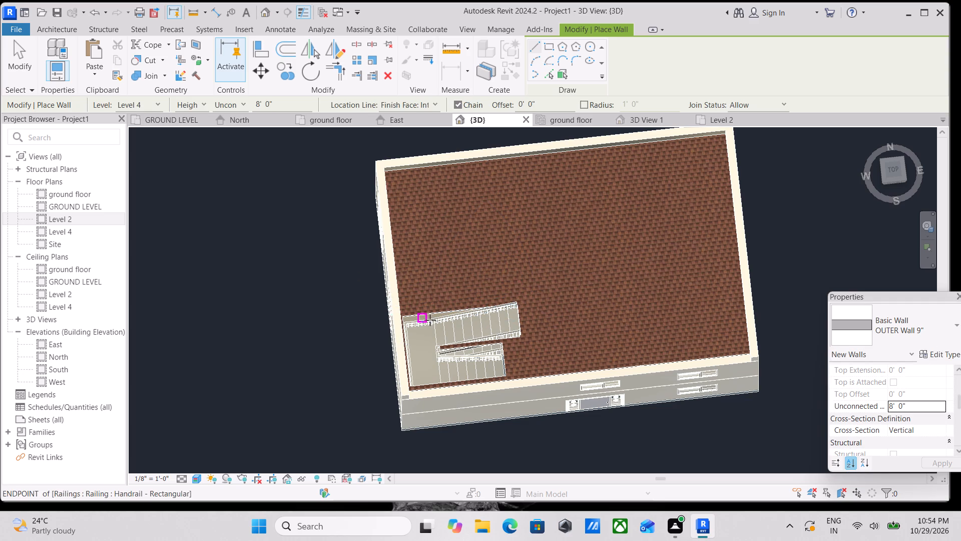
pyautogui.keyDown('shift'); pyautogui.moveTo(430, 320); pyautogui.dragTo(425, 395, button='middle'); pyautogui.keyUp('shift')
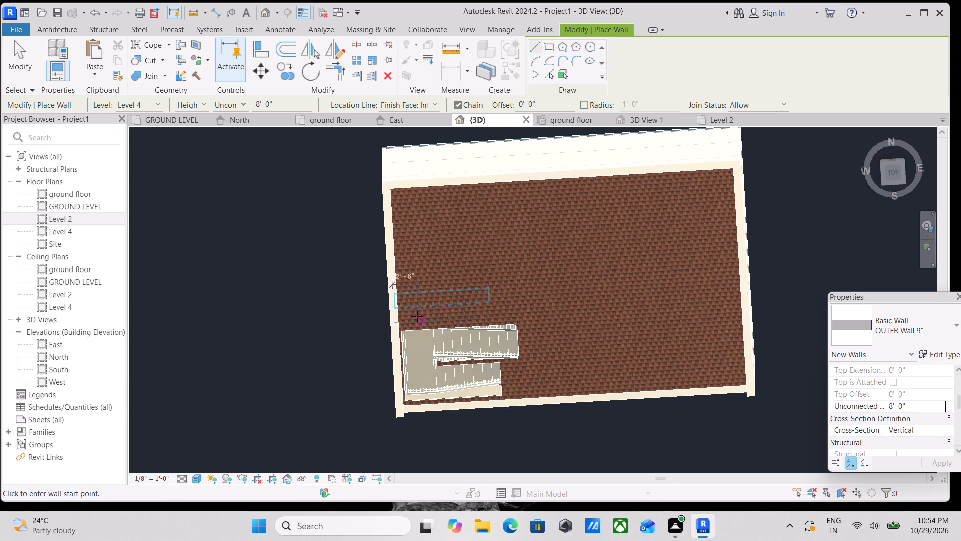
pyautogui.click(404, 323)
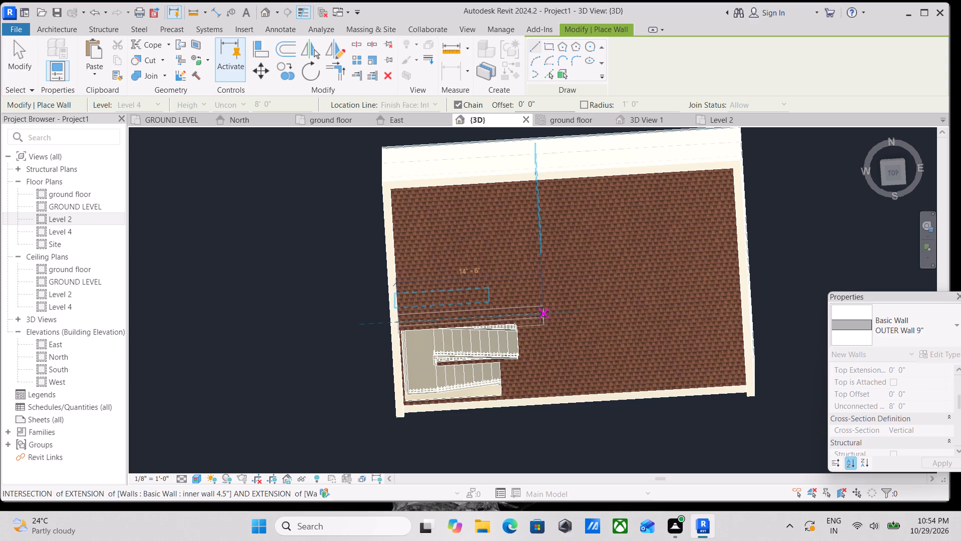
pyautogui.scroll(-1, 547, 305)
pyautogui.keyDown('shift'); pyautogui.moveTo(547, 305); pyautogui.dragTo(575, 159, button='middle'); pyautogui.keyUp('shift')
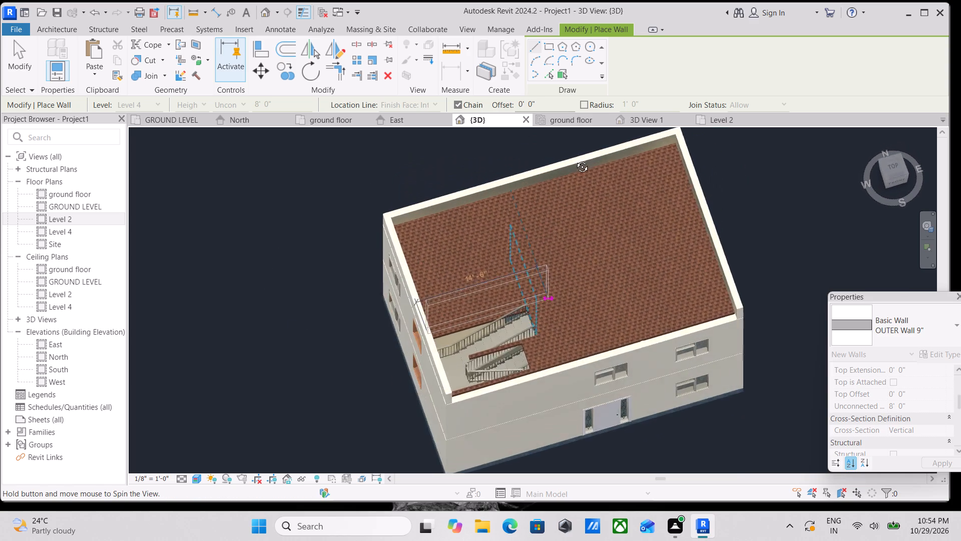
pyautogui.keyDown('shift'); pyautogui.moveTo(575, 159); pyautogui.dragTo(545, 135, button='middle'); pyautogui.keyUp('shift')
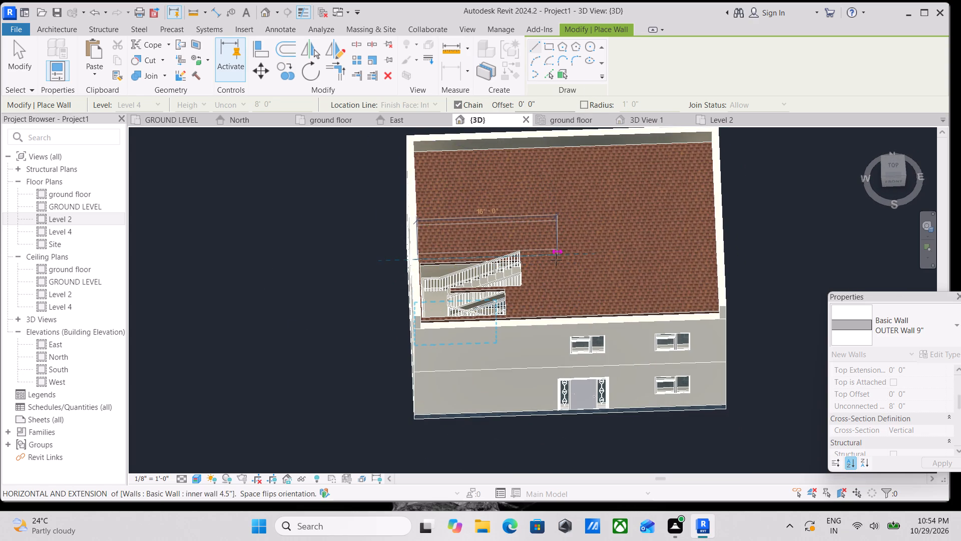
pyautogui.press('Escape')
# Draw the stair enclosure's north wall from the west parapet past the stair opening, and its east wall south to the front parapet.
pyautogui.keyDown('shift'); pyautogui.moveTo(548, 249); pyautogui.dragTo(559, 381, button='middle'); pyautogui.keyUp('shift')
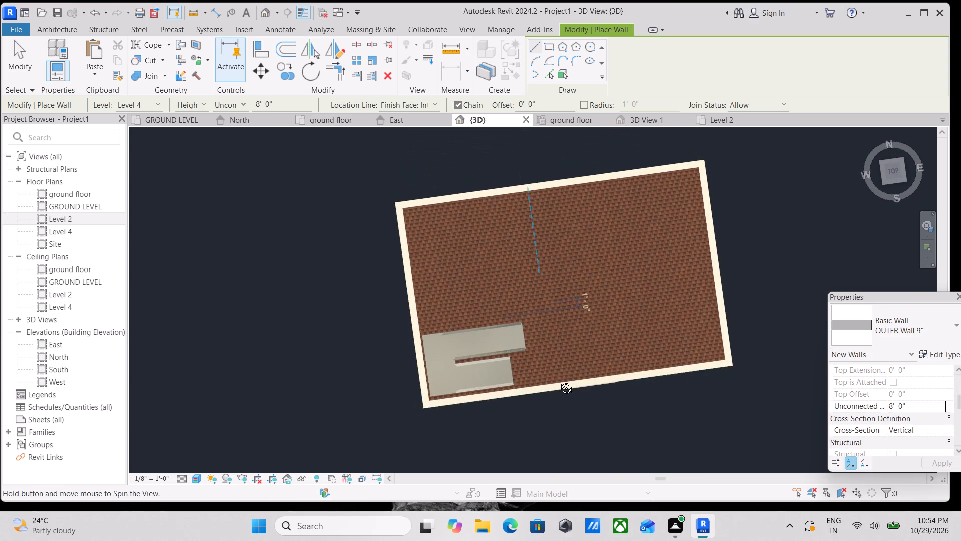
pyautogui.keyDown('shift'); pyautogui.moveTo(559, 381); pyautogui.dragTo(550, 356, button='middle'); pyautogui.keyUp('shift')
pyautogui.keyDown('shift'); pyautogui.moveTo(550, 356); pyautogui.dragTo(553, 377, button='middle'); pyautogui.keyUp('shift')
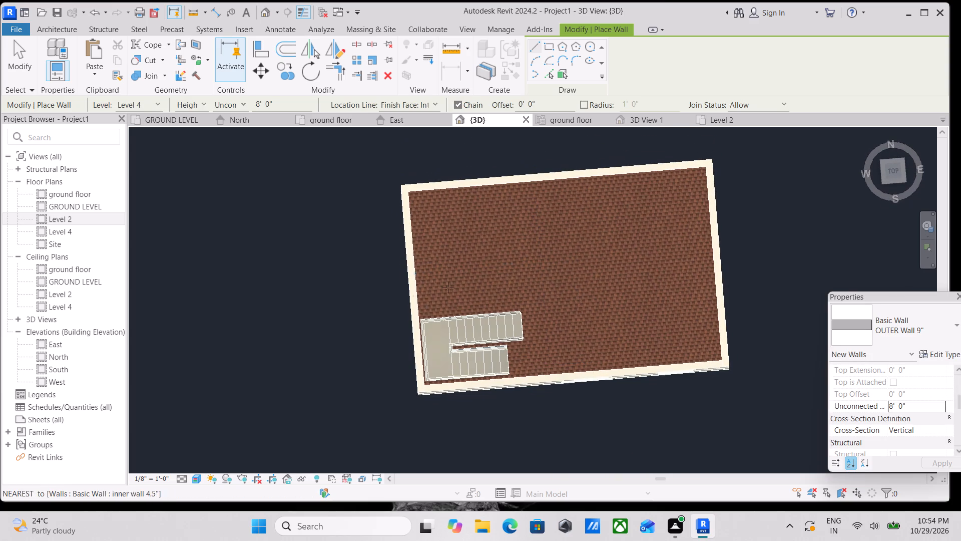
pyautogui.click(421, 310)
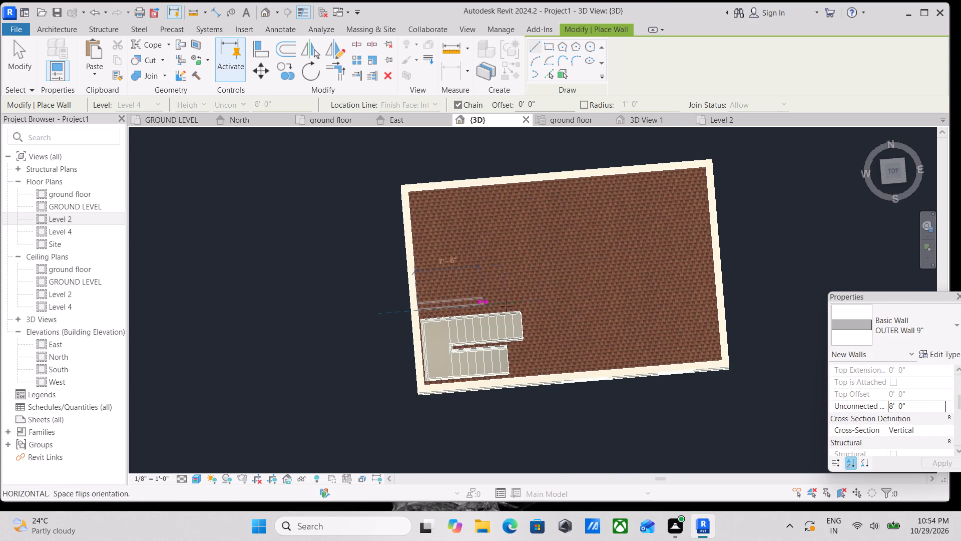
pyautogui.click(535, 304)
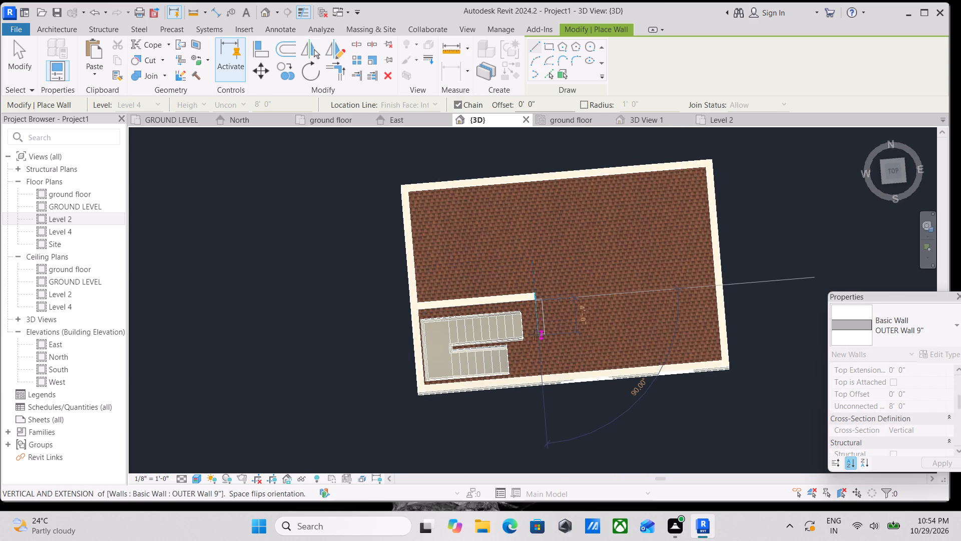
pyautogui.click(537, 373)
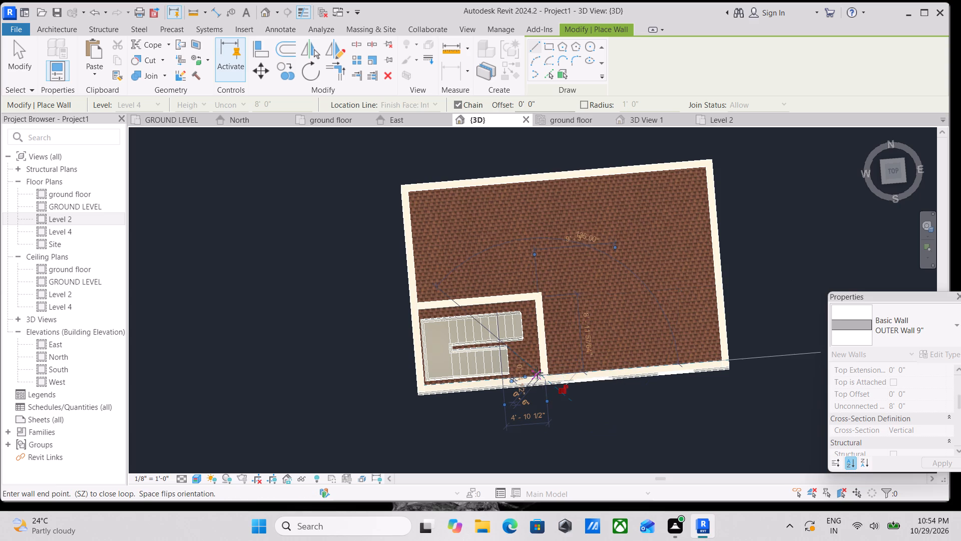
pyautogui.scroll(4, 542, 388)
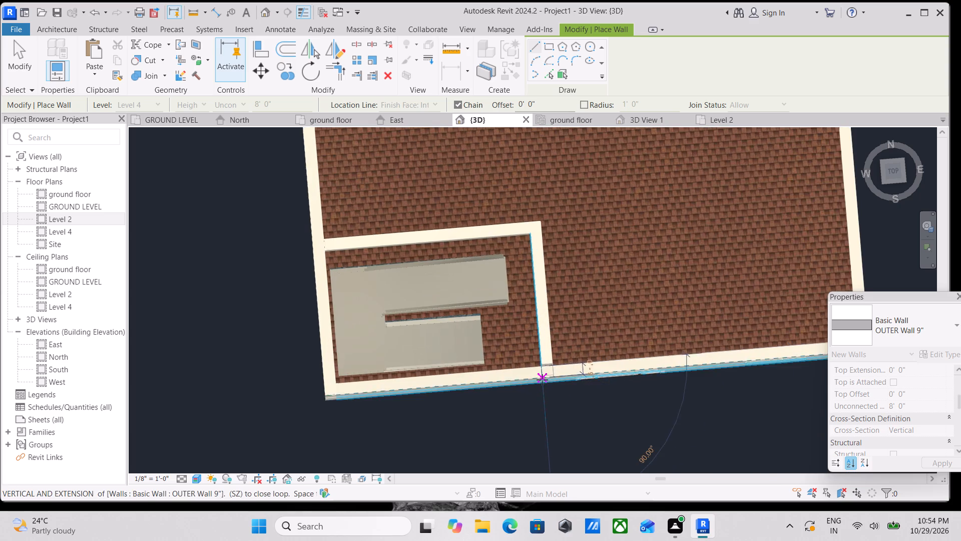
pyautogui.click(543, 378)
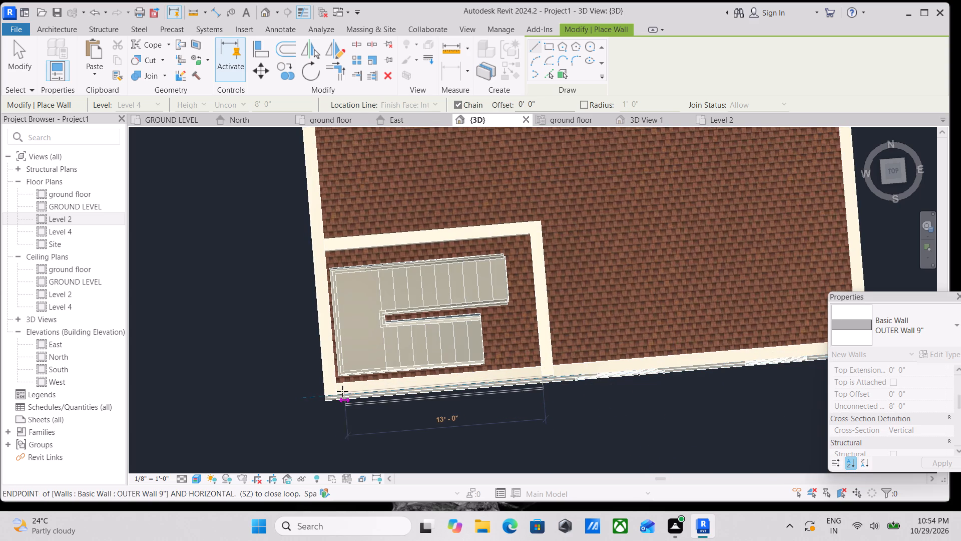
# Close the stair enclosure with a flipped front wall about 13' 6" long to the southwest corner, ending the wall command.
pyautogui.press('space')
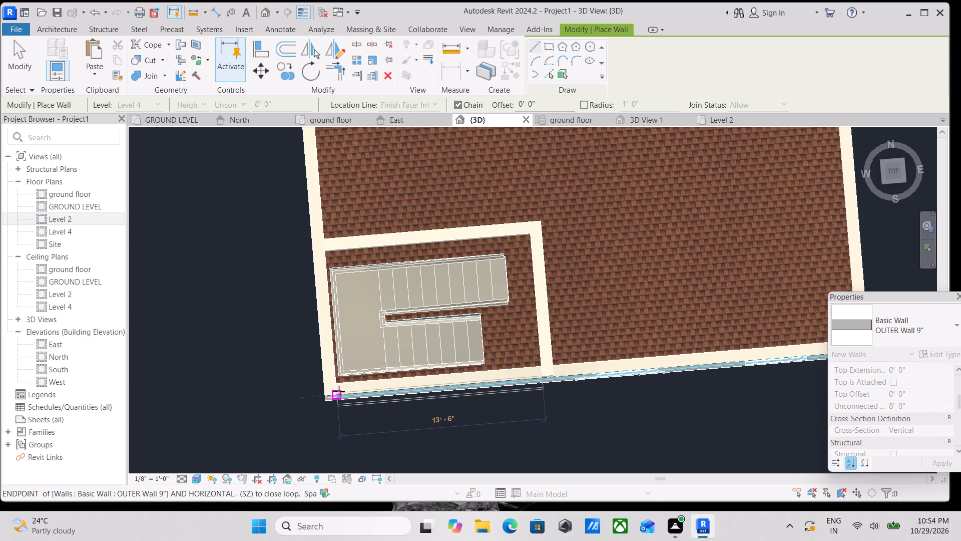
pyautogui.click(339, 391)
pyautogui.press('Escape')
pyautogui.press('Escape')
# Change the upper-floor fixed window on the west wall to the Fixed 24" x 24" type.
pyautogui.scroll(-4, 462, 284)
pyautogui.scroll(-1, 435, 350)
pyautogui.keyDown('shift'); pyautogui.moveTo(425, 357); pyautogui.dragTo(501, 20, button='middle'); pyautogui.keyUp('shift')
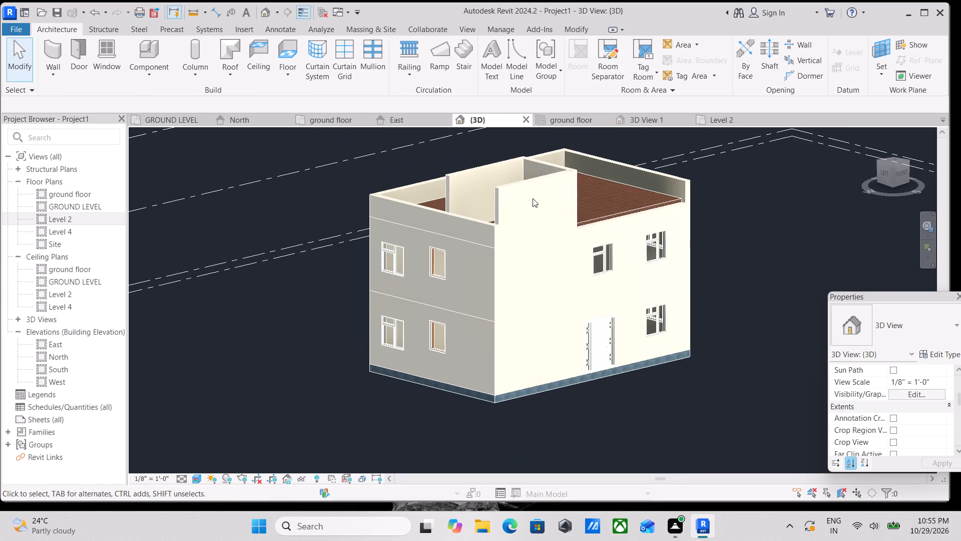
pyautogui.keyDown('shift'); pyautogui.moveTo(530, 207); pyautogui.dragTo(560, 202, button='middle'); pyautogui.keyUp('shift')
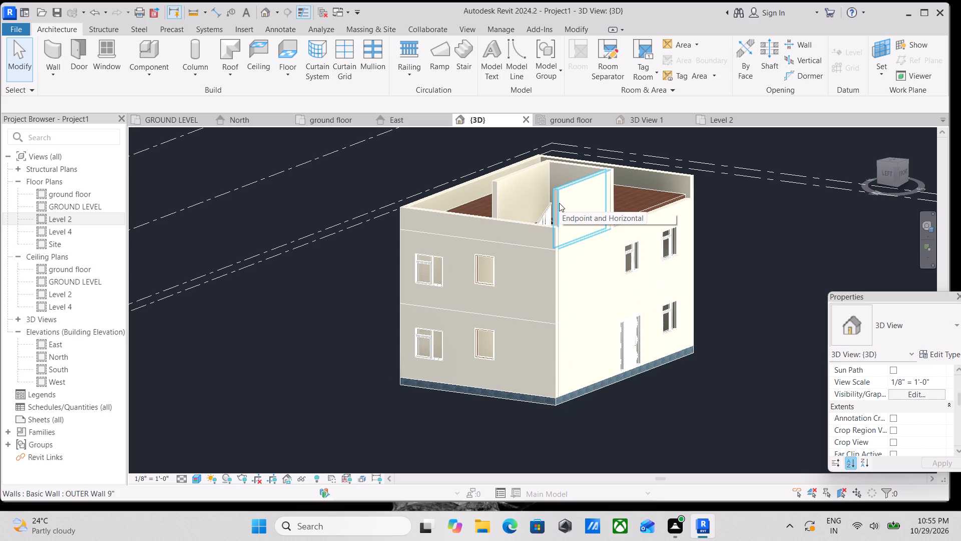
pyautogui.scroll(-2, 657, 186)
pyautogui.press('Tab')
pyautogui.scroll(7, 590, 239)
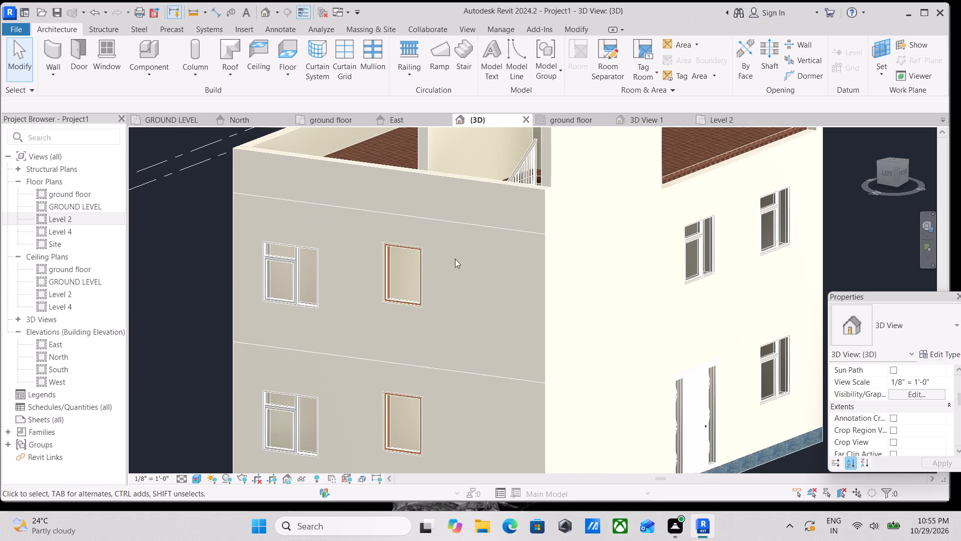
pyautogui.click(401, 275)
pyautogui.click(425, 285)
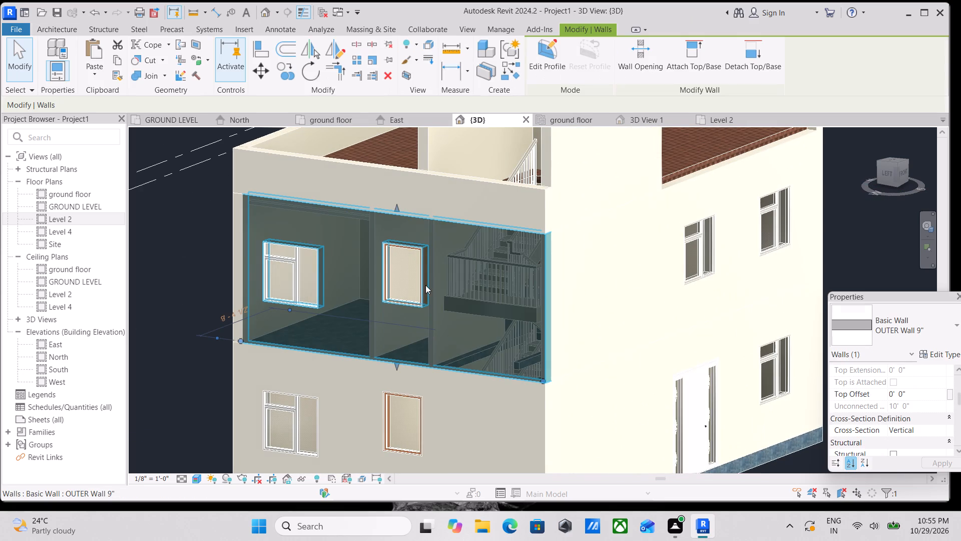
pyautogui.press('Escape')
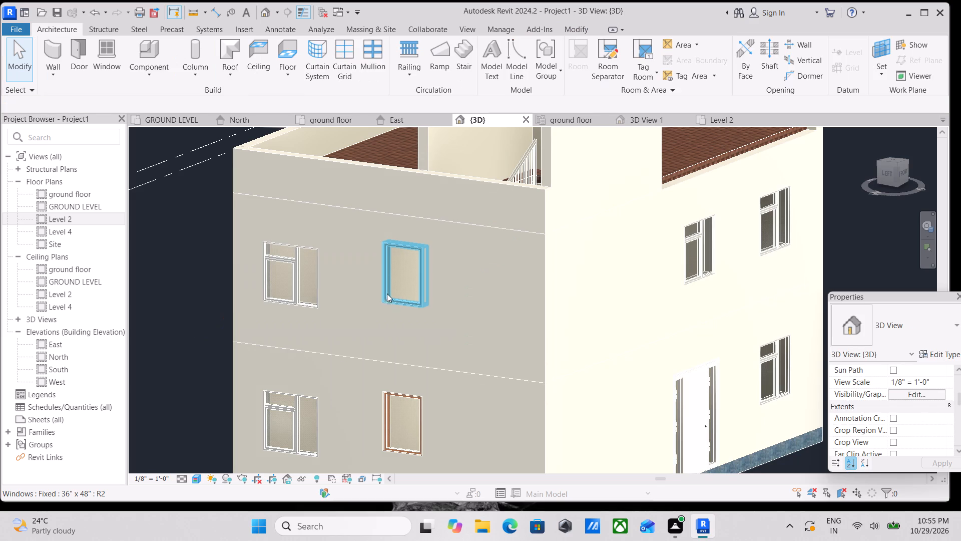
pyautogui.click(388, 293)
pyautogui.click(941, 330)
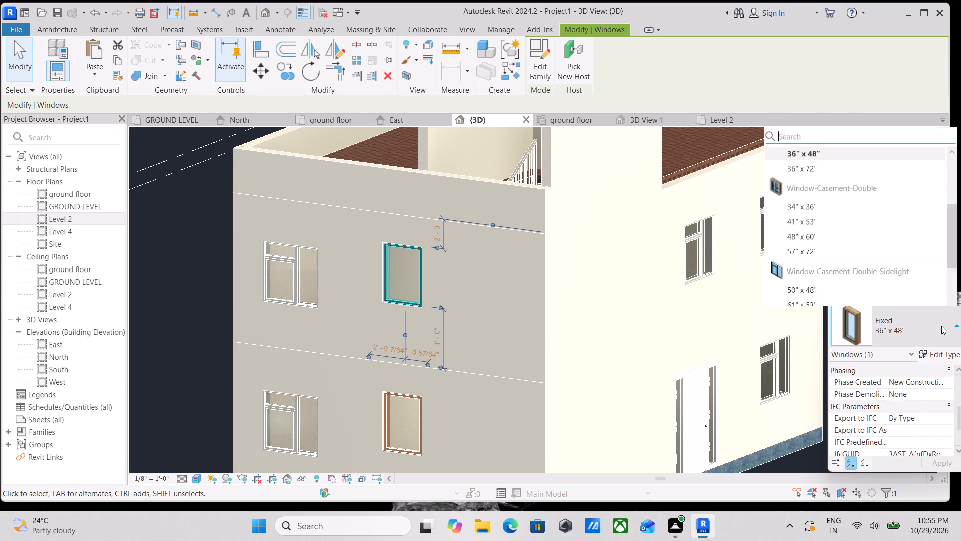
pyautogui.scroll(2, 835, 66)
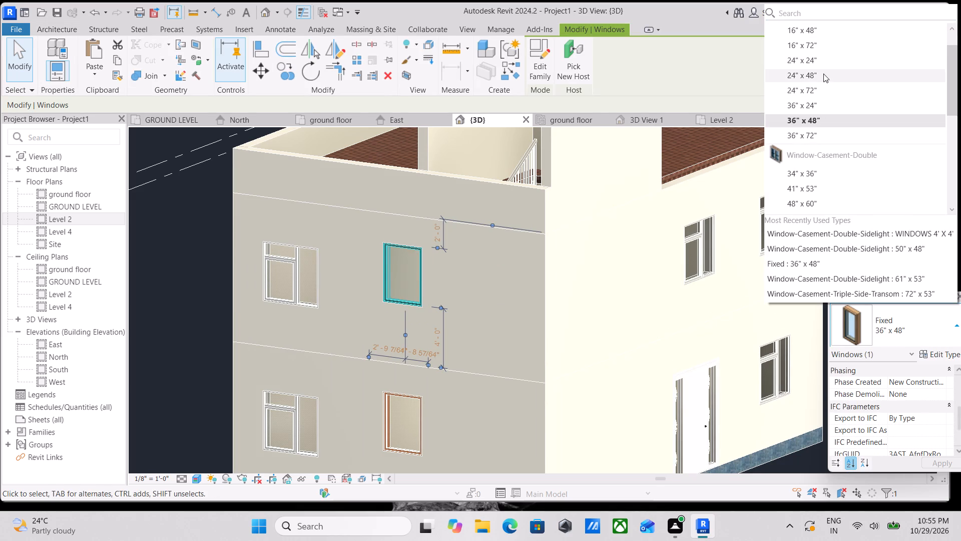
pyautogui.click(821, 65)
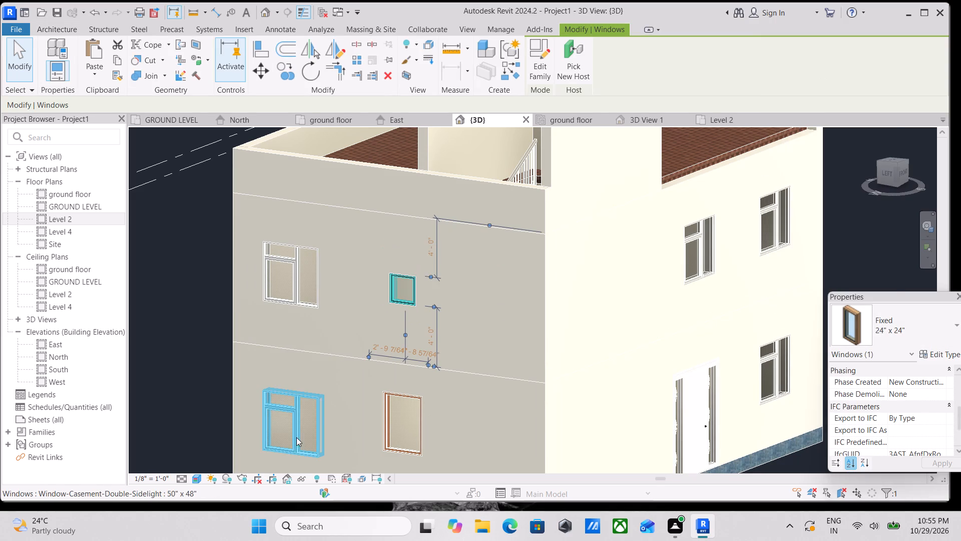
# Change the ground-floor fixed window on the west wall to the Fixed 24" x 24" type.
pyautogui.moveTo(330, 405); pyautogui.dragTo(407, 325, button='middle')
pyautogui.click(494, 335)
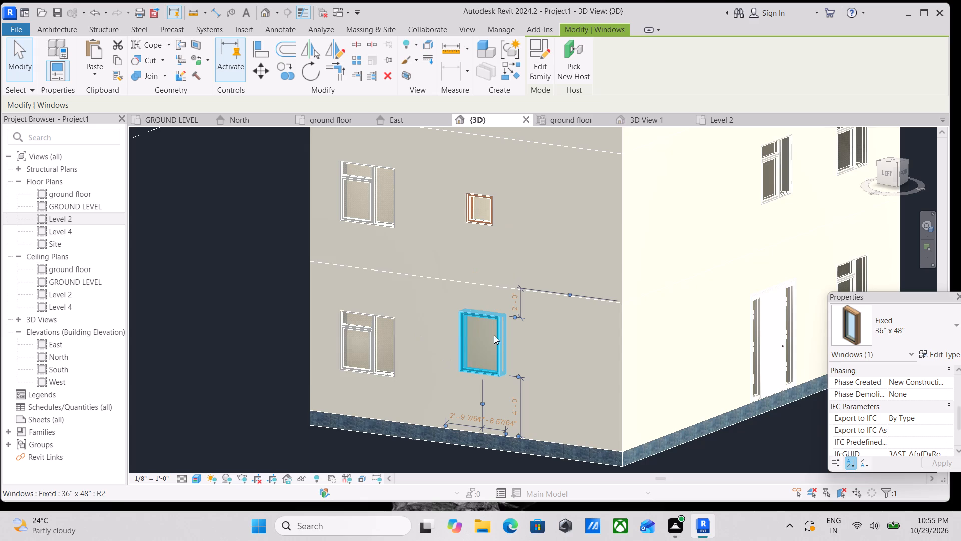
pyautogui.click(909, 335)
pyautogui.scroll(2, 842, 80)
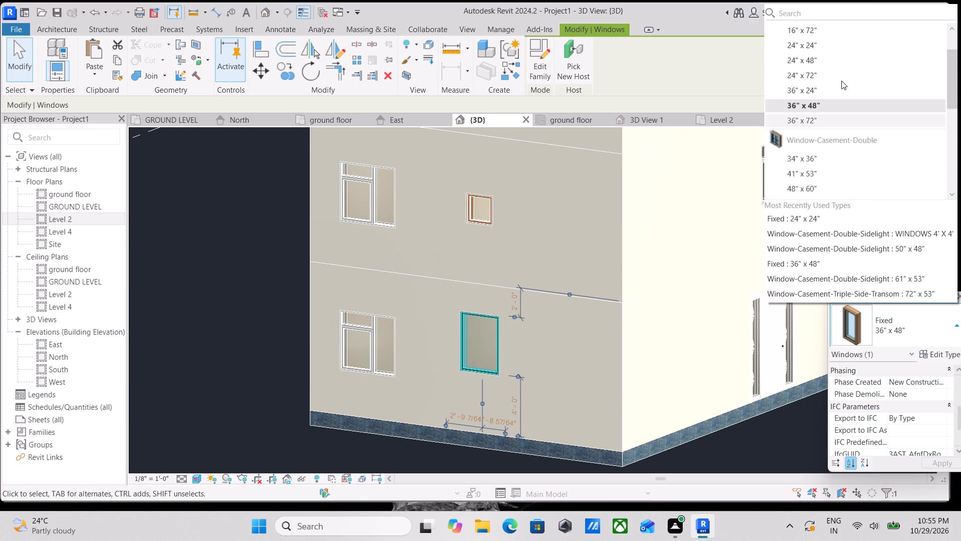
pyautogui.scroll(1, 841, 81)
pyautogui.click(814, 93)
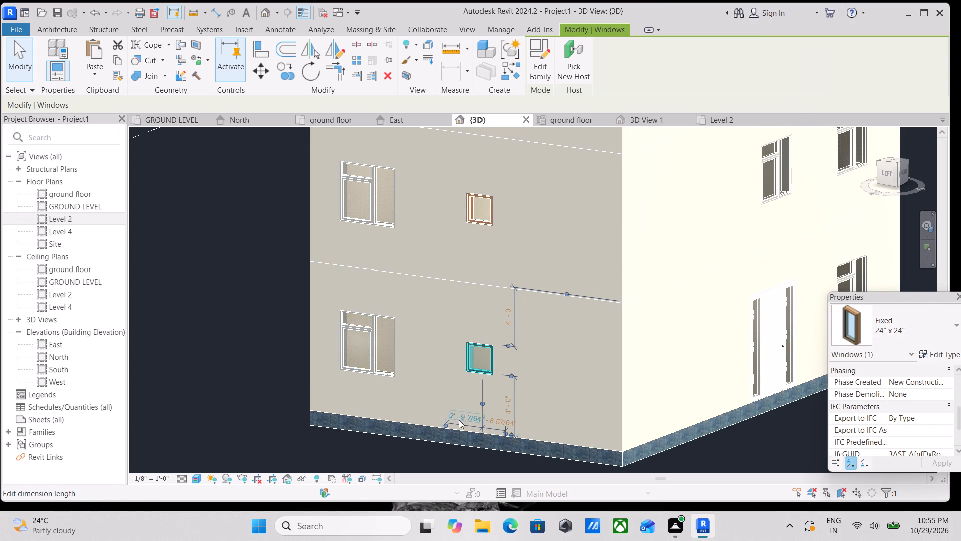
# Set the ground-floor fixed window's sill height on the west wall to 7'.
pyautogui.scroll(3, 475, 424)
pyautogui.click(531, 393)
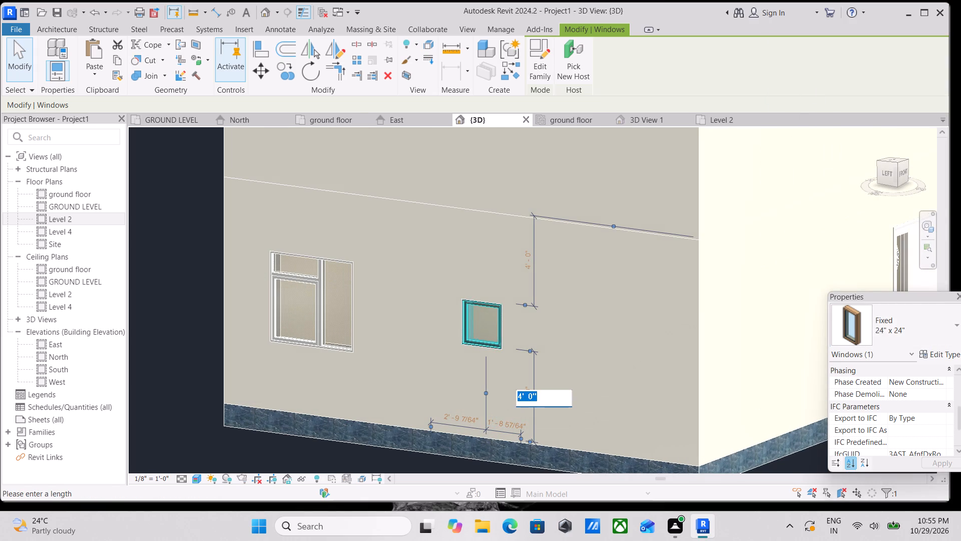
pyautogui.write("7'")
pyautogui.press('Return')
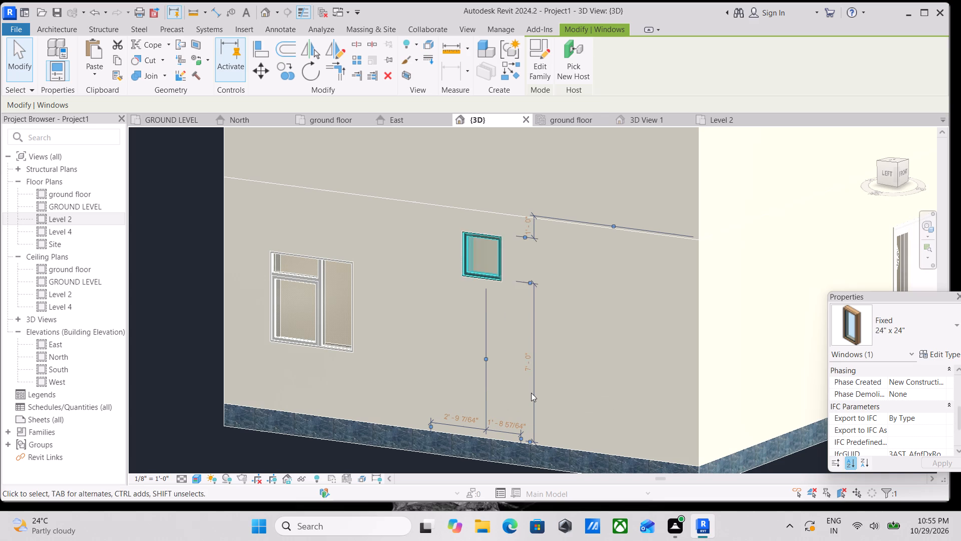
# Set the upper-floor fixed window's height above its floor line on the west wall to 7' and clear the selection.
pyautogui.scroll(-3, 531, 393)
pyautogui.moveTo(531, 400); pyautogui.dragTo(528, 486, button='middle')
pyautogui.click(496, 291)
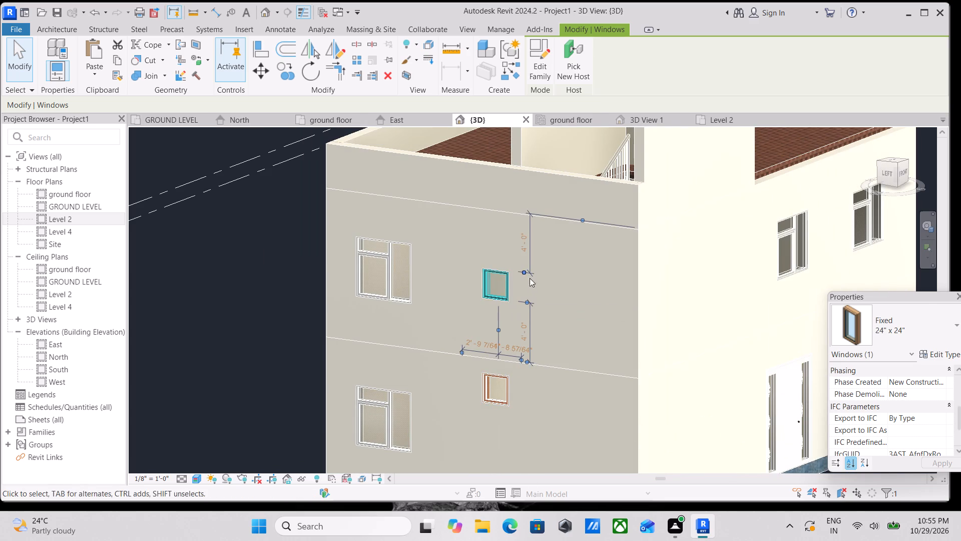
pyautogui.scroll(3, 527, 296)
pyautogui.click(526, 346)
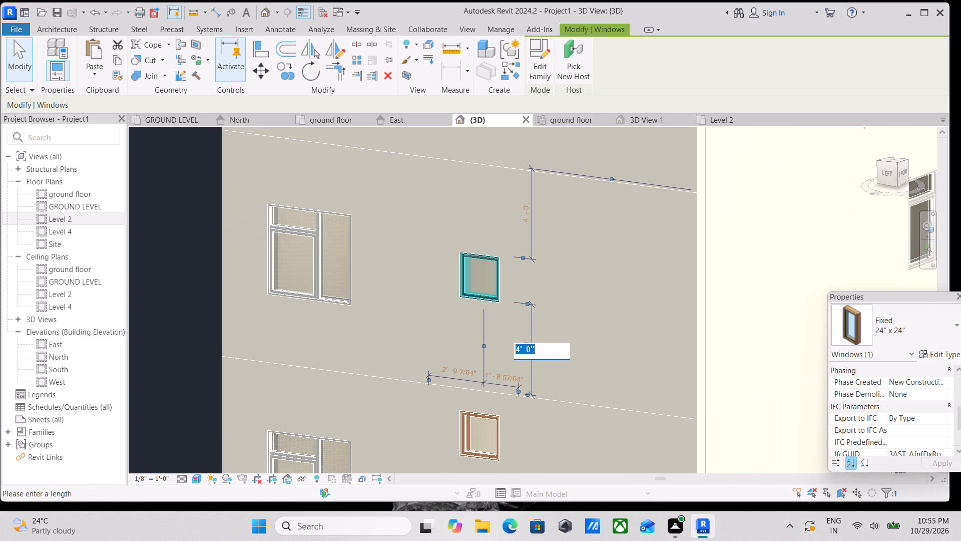
pyautogui.write("7'")
pyautogui.press('Return')
pyautogui.scroll(-3, 526, 346)
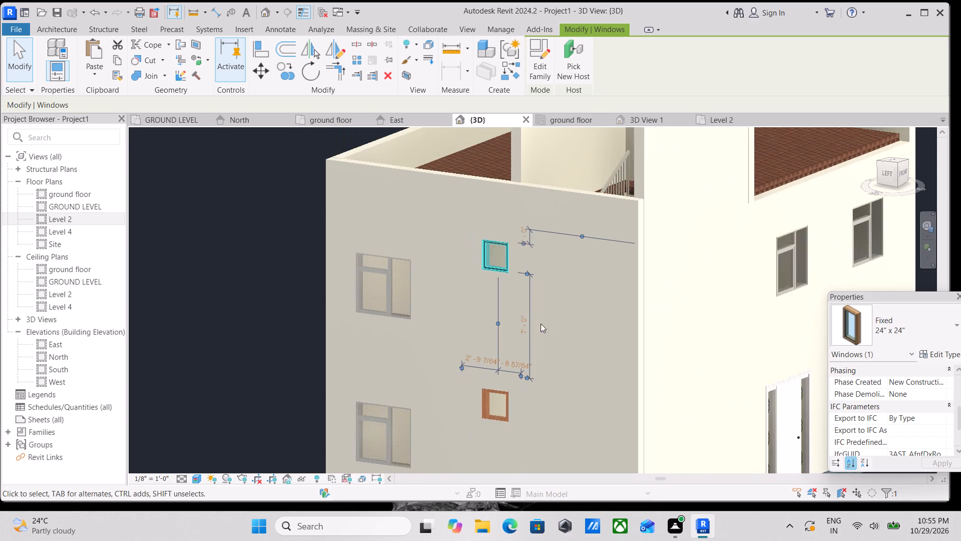
pyautogui.press('Escape')
# Examine the front facade, roof parapets and stair enclosure in the 3D model.
pyautogui.scroll(-5, 554, 306)
pyautogui.moveTo(557, 317); pyautogui.dragTo(551, 328, button='middle')
pyautogui.keyDown('shift'); pyautogui.moveTo(588, 319); pyautogui.dragTo(492, 397, button='middle'); pyautogui.keyUp('shift')
pyautogui.scroll(-2, 526, 371)
pyautogui.scroll(2, 496, 305)
pyautogui.scroll(2, 576, 358)
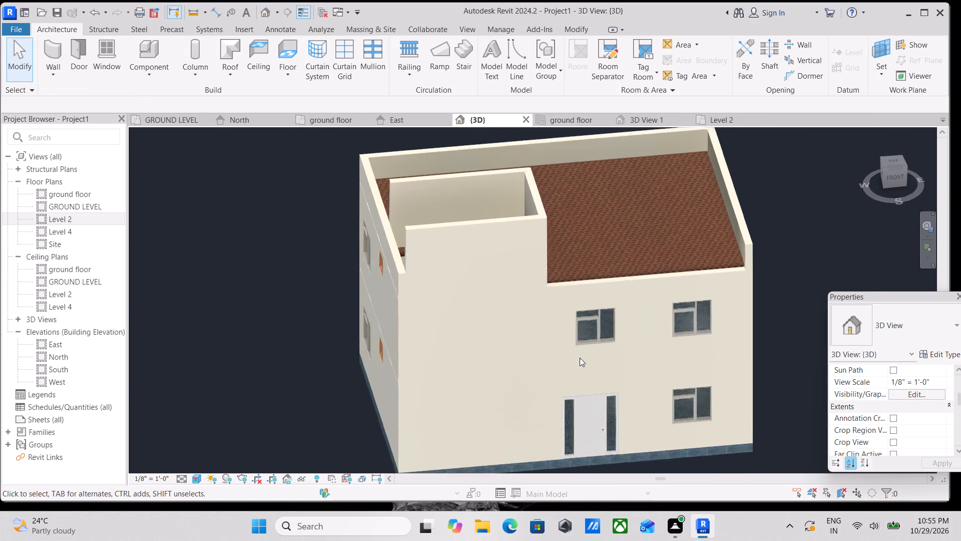
pyautogui.scroll(1, 580, 358)
pyautogui.scroll(3, 630, 347)
pyautogui.scroll(-5, 629, 347)
pyautogui.moveTo(628, 351); pyautogui.dragTo(623, 354, button='middle')
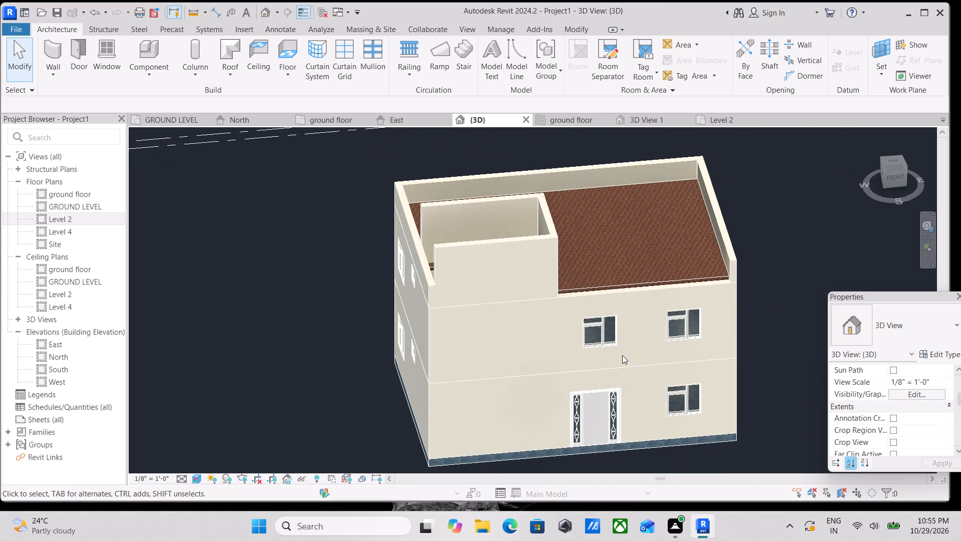
pyautogui.scroll(2, 579, 329)
pyautogui.scroll(2, 528, 370)
pyautogui.scroll(-1, 542, 359)
pyautogui.moveTo(543, 358); pyautogui.dragTo(538, 348, button='middle')
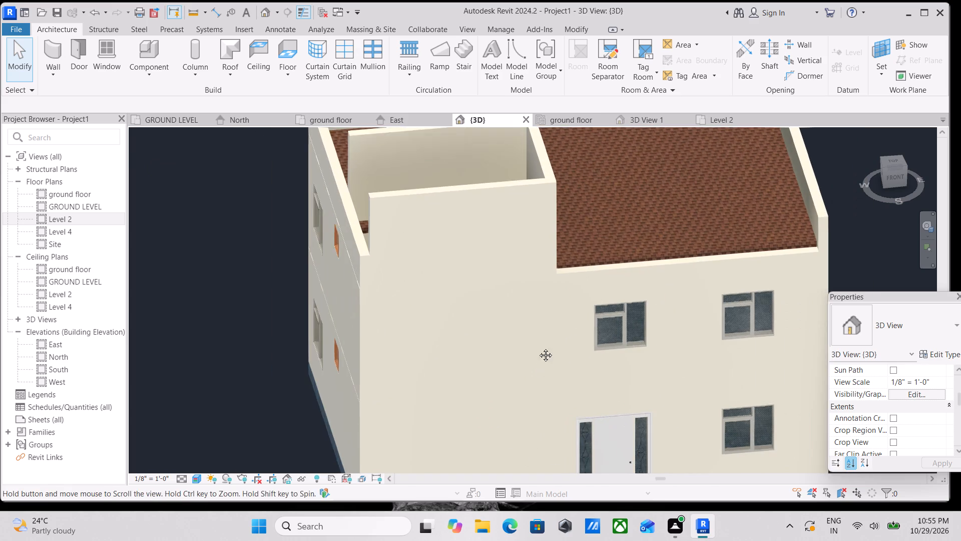
pyautogui.moveTo(538, 348); pyautogui.dragTo(522, 315, button='middle')
pyautogui.scroll(-2, 522, 313)
pyautogui.moveTo(522, 313); pyautogui.dragTo(525, 322, button='middle')
pyautogui.scroll(2, 563, 308)
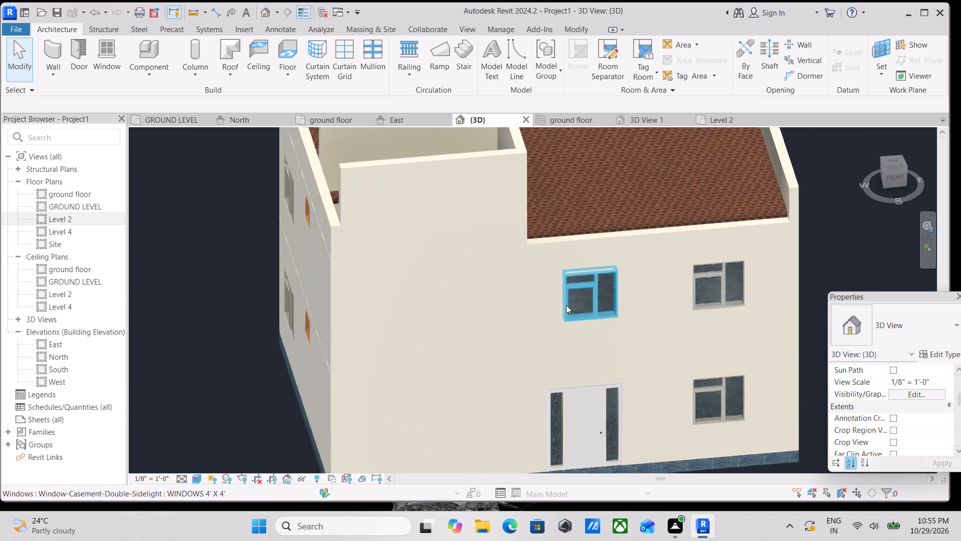
pyautogui.scroll(-2, 566, 305)
pyautogui.middleClick(566, 305)
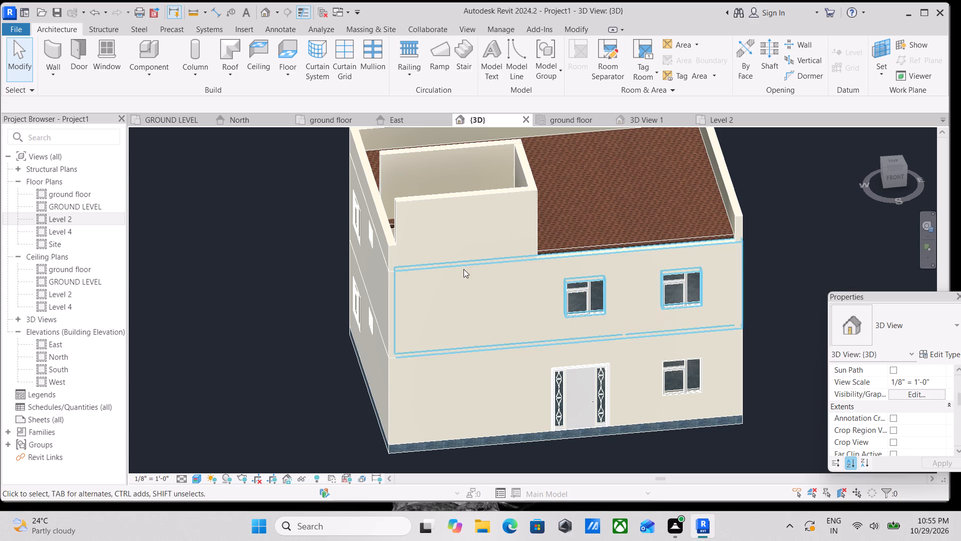
# Delete the 3' high OUTER Wall 9" parapet along the west edge of the roof.
pyautogui.keyDown('shift'); pyautogui.moveTo(483, 294); pyautogui.dragTo(563, 322, button='middle'); pyautogui.keyUp('shift')
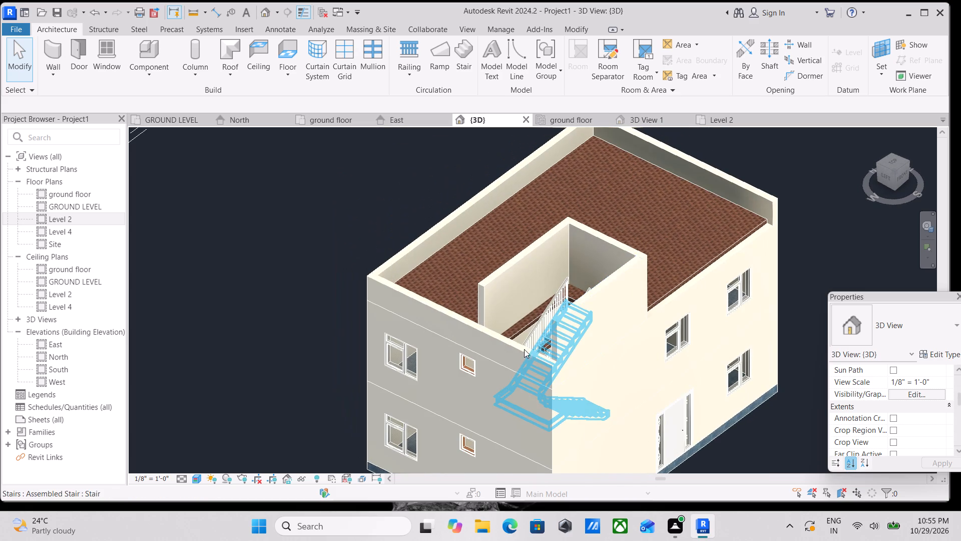
pyautogui.click(525, 348)
pyautogui.rightClick(525, 348)
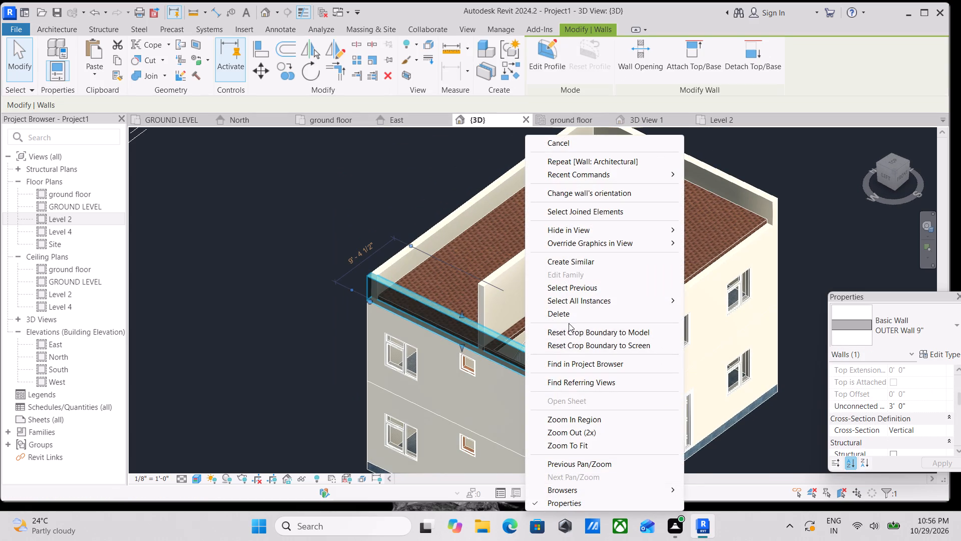
pyautogui.click(569, 316)
# Shorten the stair enclosure's north wall so its west end meets the inner face of the west wall.
pyautogui.keyDown('shift'); pyautogui.moveTo(524, 367); pyautogui.dragTo(522, 456, button='middle'); pyautogui.keyUp('shift')
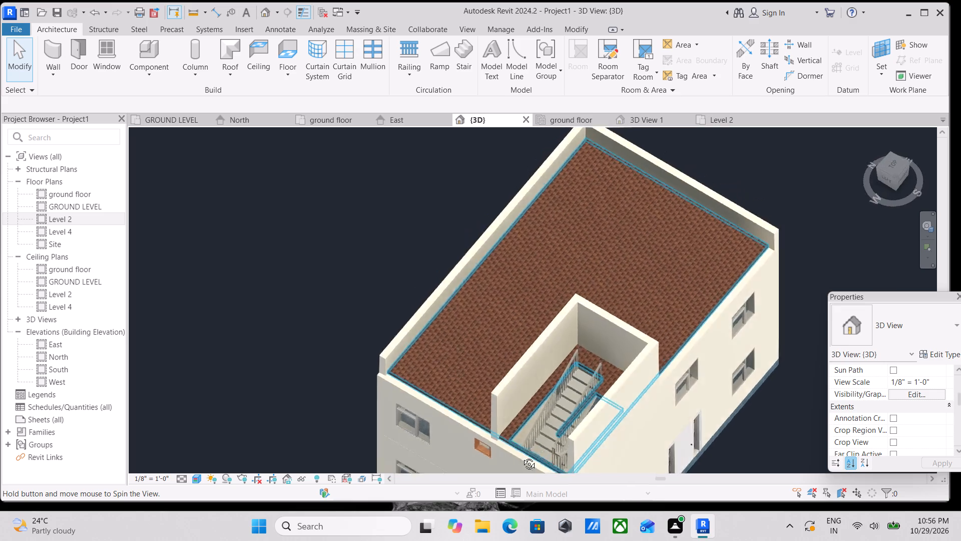
pyautogui.keyDown('shift'); pyautogui.moveTo(522, 456); pyautogui.dragTo(427, 512, button='middle'); pyautogui.keyUp('shift')
pyautogui.keyDown('shift'); pyautogui.moveTo(433, 355); pyautogui.dragTo(436, 403, button='middle'); pyautogui.keyUp('shift')
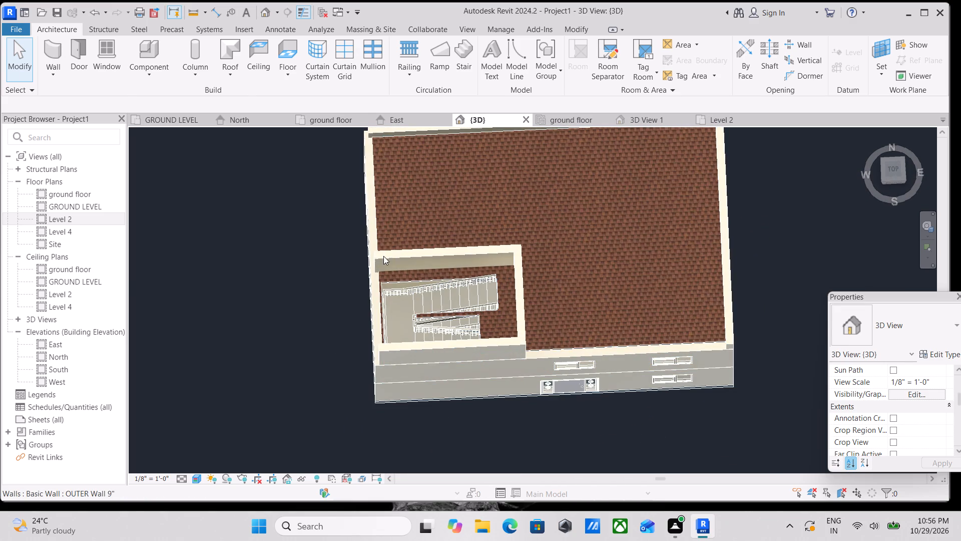
pyautogui.click(383, 256)
pyautogui.scroll(9, 386, 286)
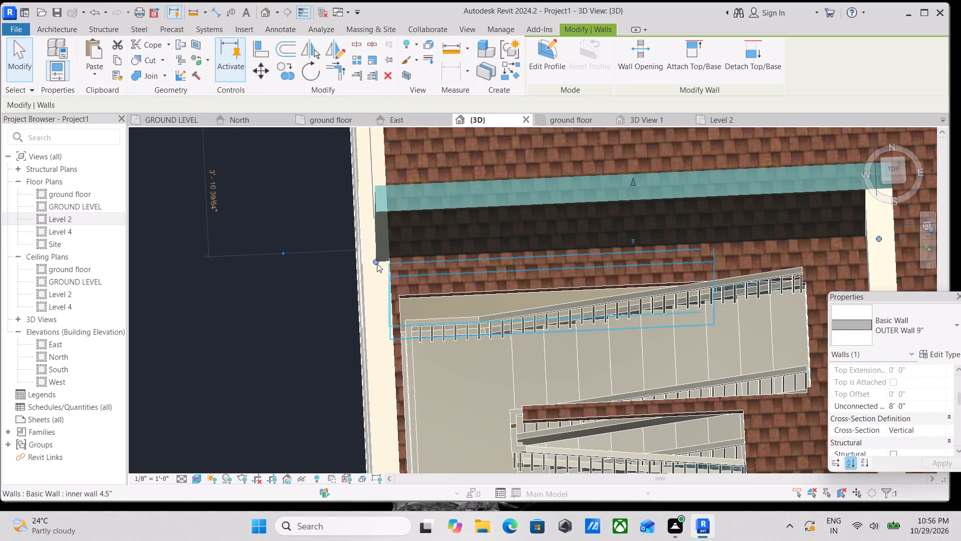
pyautogui.moveTo(376, 262); pyautogui.dragTo(390, 263)
pyautogui.scroll(-2, 390, 263)
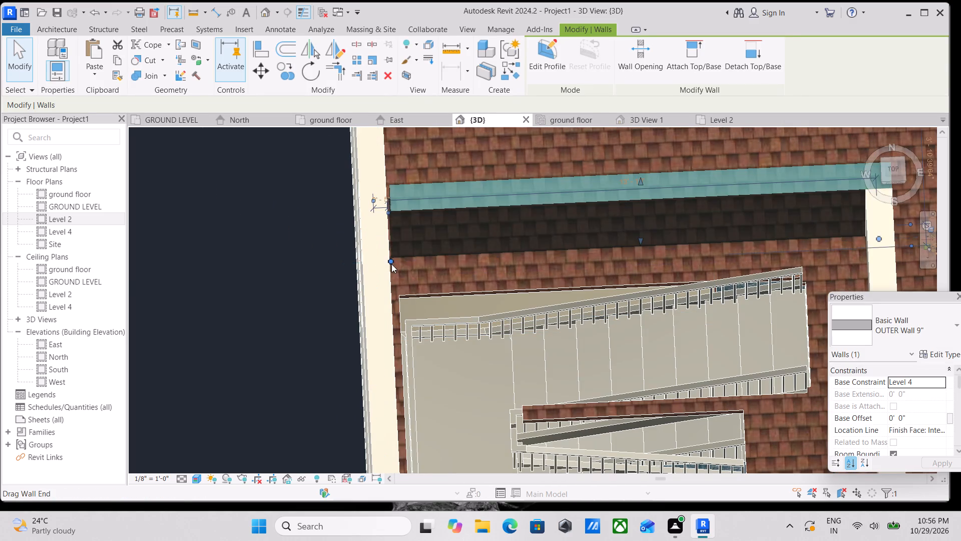
pyautogui.scroll(-4, 391, 264)
pyautogui.press('Escape')
# Shorten the stair enclosure's front wall so its west end aligns with the inner face of the west wall.
pyautogui.moveTo(393, 290); pyautogui.dragTo(399, 244, button='middle')
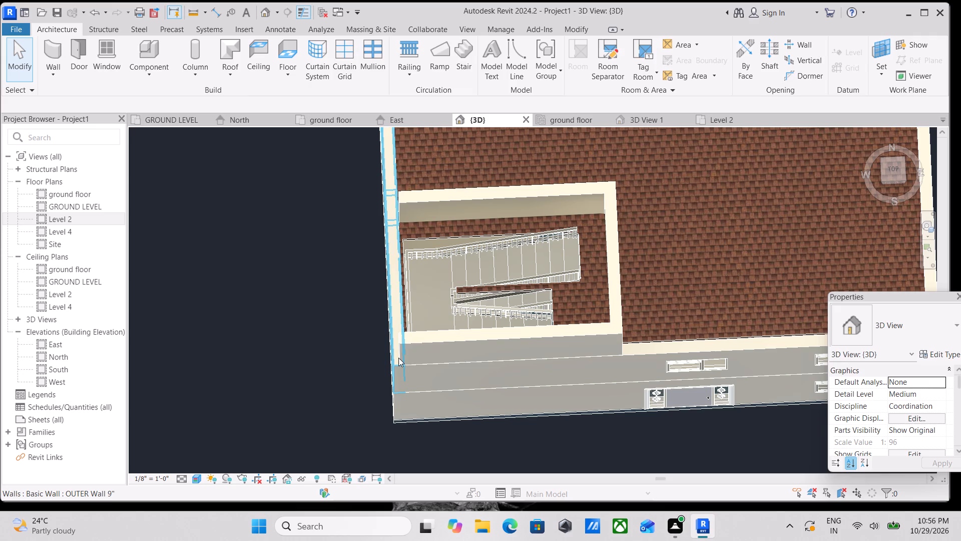
pyautogui.click(398, 358)
pyautogui.scroll(2, 413, 356)
pyautogui.press('Escape')
pyautogui.click(411, 333)
pyautogui.scroll(3, 402, 360)
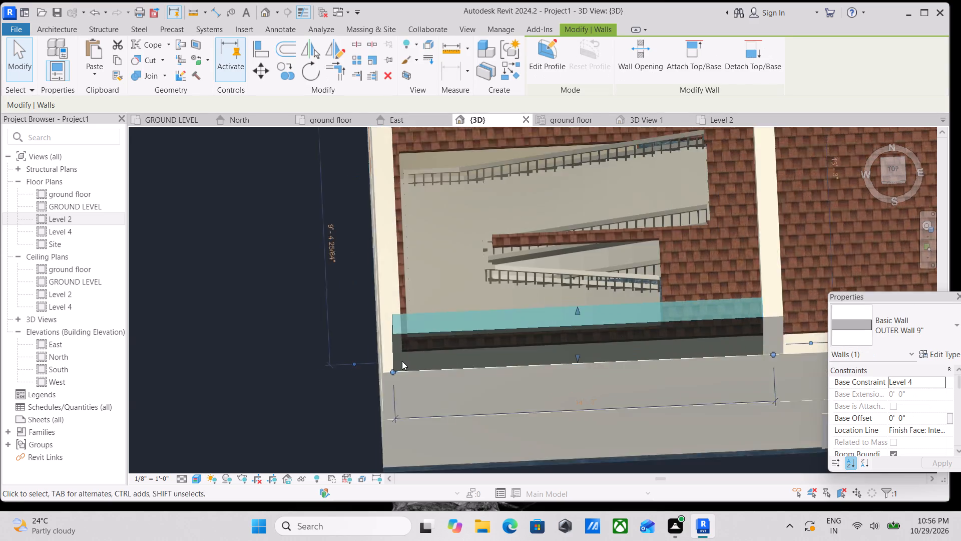
pyautogui.scroll(4, 402, 361)
pyautogui.moveTo(387, 367); pyautogui.dragTo(403, 367)
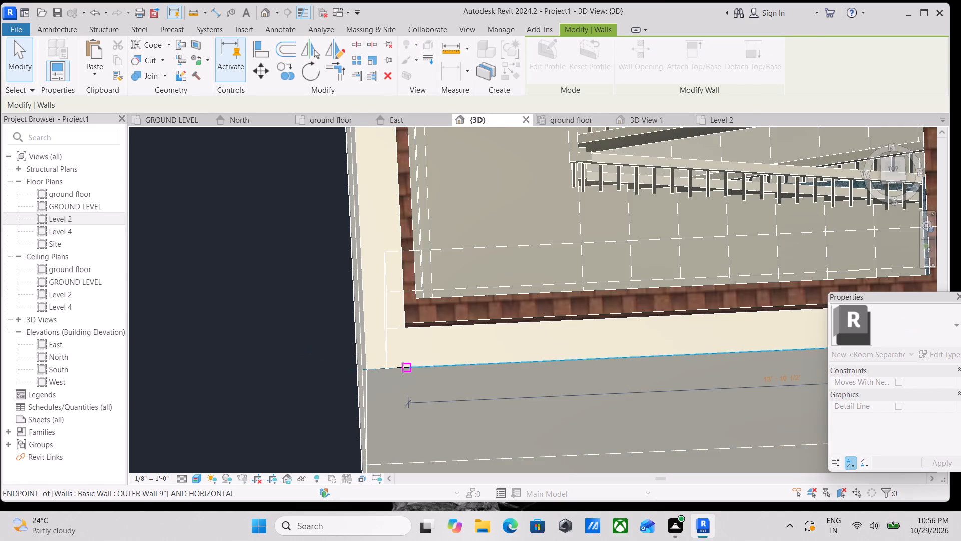
pyautogui.moveTo(403, 367); pyautogui.dragTo(411, 367)
pyautogui.scroll(-4, 428, 340)
pyautogui.press('Escape')
# Draw the enclosure's west side as a flipped, 8' high OUTER Wall 9" on Level 4 from its north wall to its front wall.
pyautogui.scroll(-4, 464, 308)
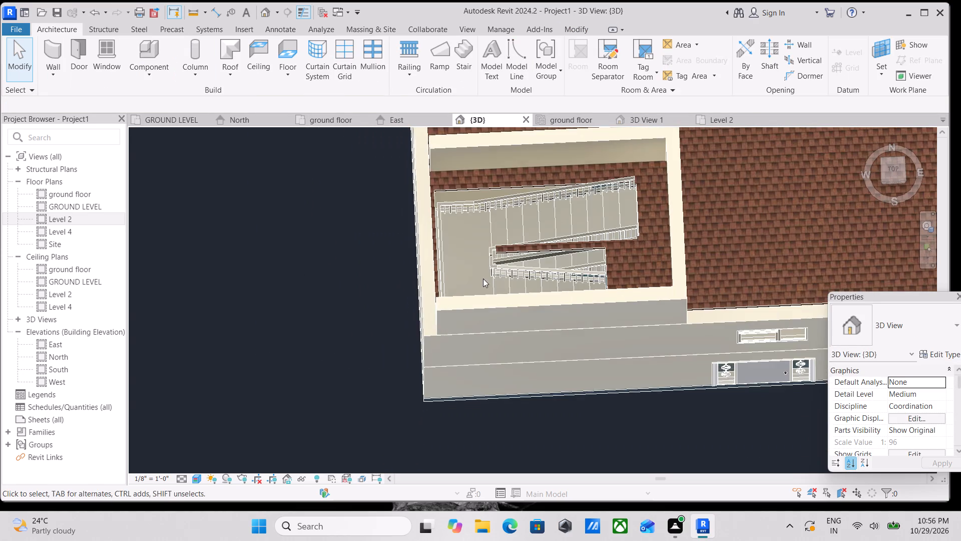
pyautogui.keyDown('shift'); pyautogui.moveTo(483, 276); pyautogui.dragTo(478, 333, button='middle'); pyautogui.keyUp('shift')
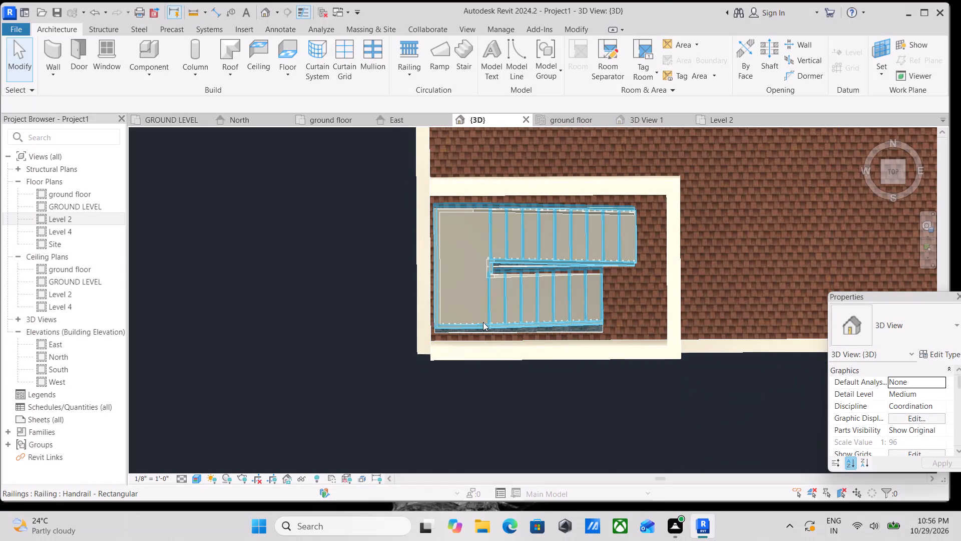
pyautogui.write('WA')
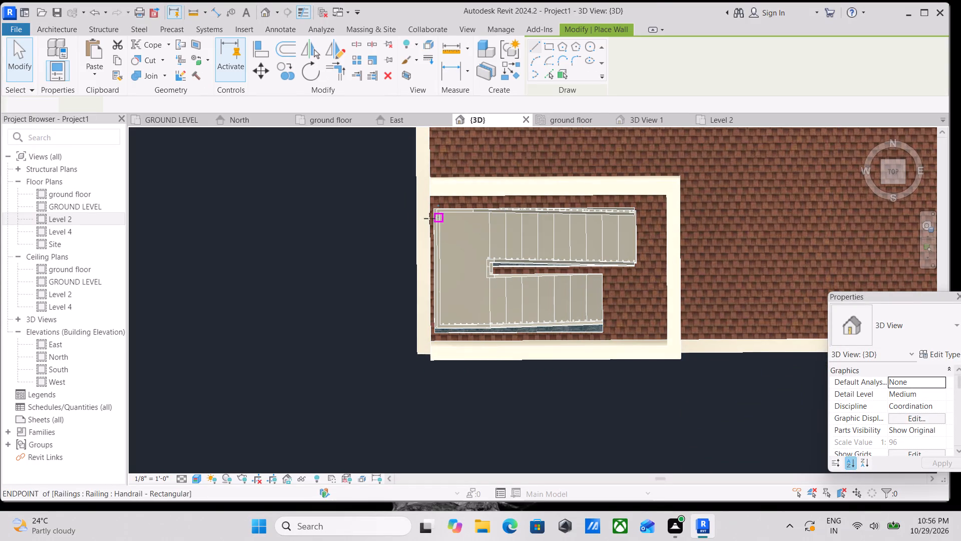
pyautogui.click(431, 197)
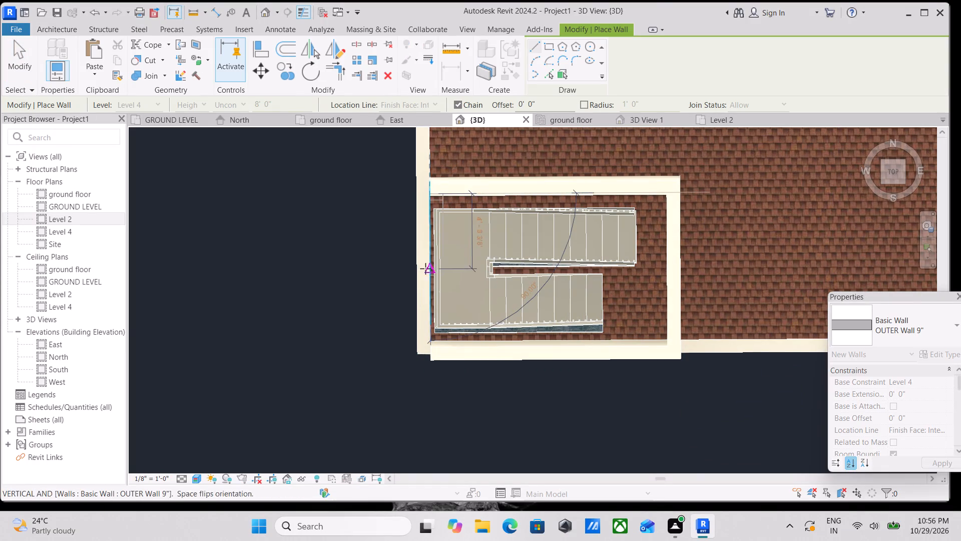
pyautogui.press('space')
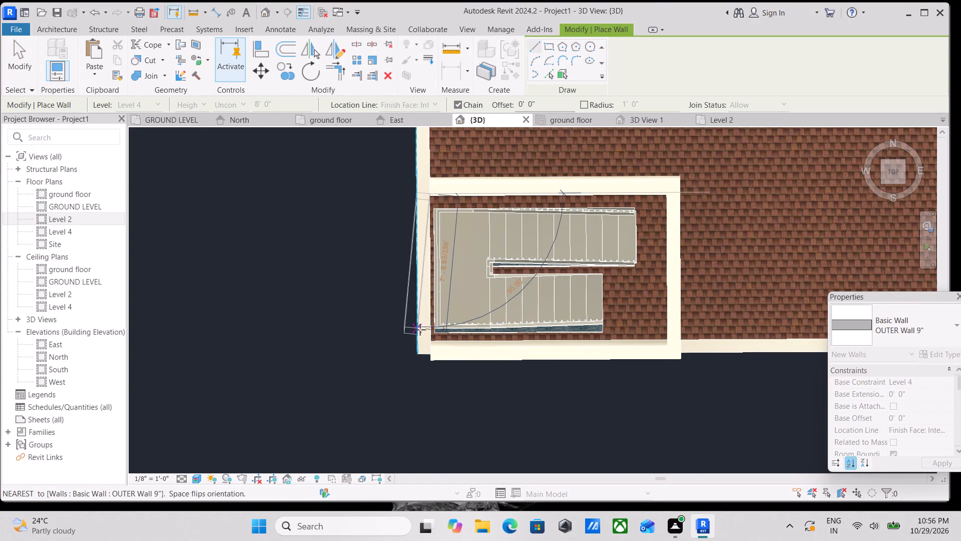
pyautogui.click(429, 354)
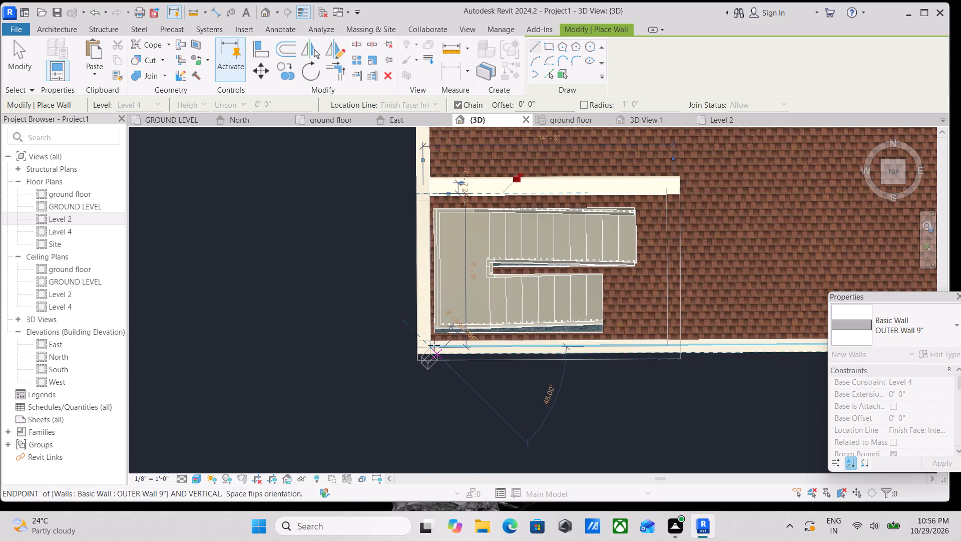
pyautogui.press('Escape')
pyautogui.press('Escape')
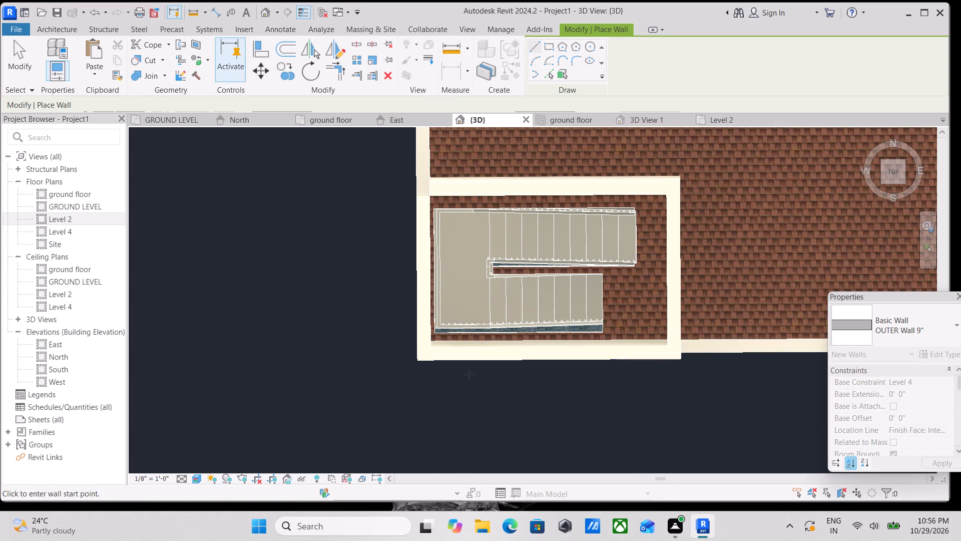
# Examine the stair enclosure's west side from several angles, ending at the corner of its north and west walls.
pyautogui.keyDown('shift'); pyautogui.moveTo(489, 327); pyautogui.dragTo(556, 151, button='middle'); pyautogui.keyUp('shift')
pyautogui.keyDown('shift'); pyautogui.moveTo(565, 325); pyautogui.dragTo(565, 207, button='middle'); pyautogui.keyUp('shift')
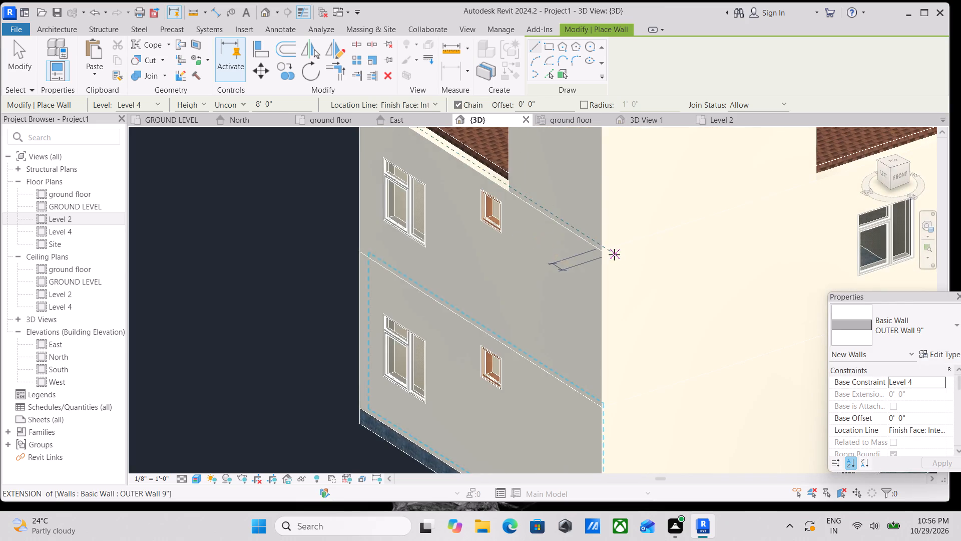
pyautogui.scroll(-1, 614, 254)
pyautogui.moveTo(614, 254); pyautogui.dragTo(575, 350, button='middle')
pyautogui.keyDown('shift'); pyautogui.moveTo(590, 294); pyautogui.dragTo(667, 257, button='middle'); pyautogui.keyUp('shift')
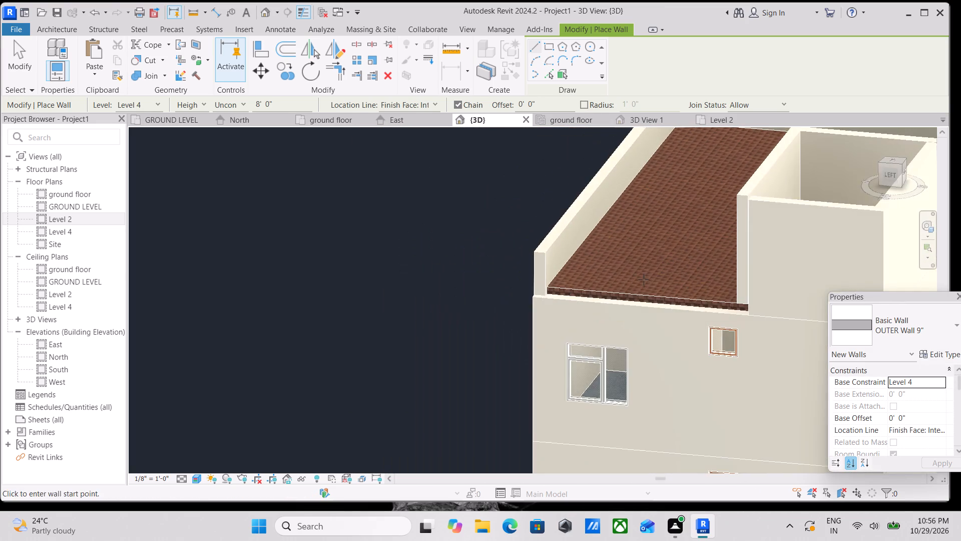
pyautogui.moveTo(634, 281); pyautogui.dragTo(469, 295, button='middle')
pyautogui.keyDown('shift'); pyautogui.moveTo(542, 317); pyautogui.dragTo(609, 330, button='middle'); pyautogui.keyUp('shift')
pyautogui.moveTo(600, 292); pyautogui.dragTo(308, 297, button='middle')
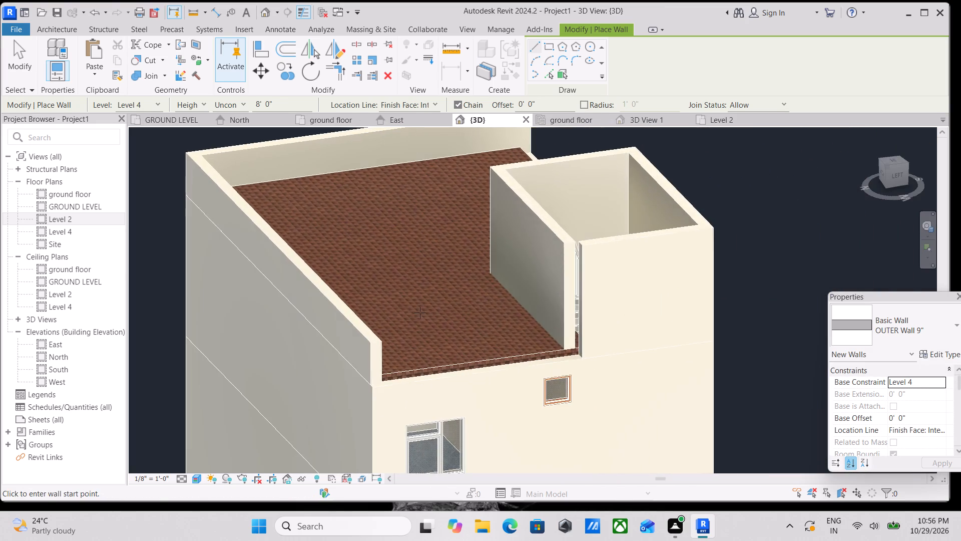
pyautogui.keyDown('shift'); pyautogui.moveTo(421, 312); pyautogui.dragTo(499, 312, button='middle'); pyautogui.keyUp('shift')
pyautogui.moveTo(515, 290); pyautogui.dragTo(288, 308, button='middle')
pyautogui.moveTo(519, 293); pyautogui.dragTo(436, 329, button='middle')
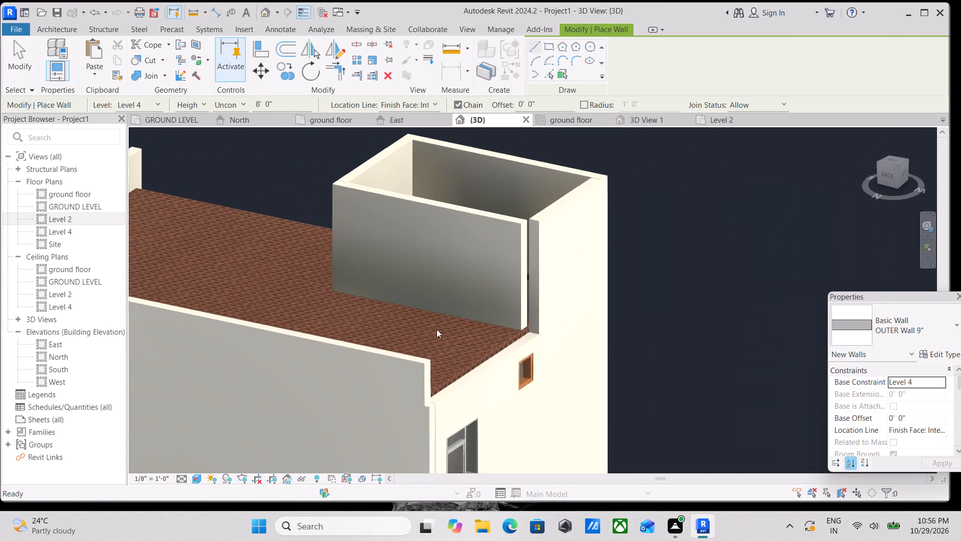
pyautogui.scroll(5, 497, 309)
pyautogui.scroll(3, 526, 344)
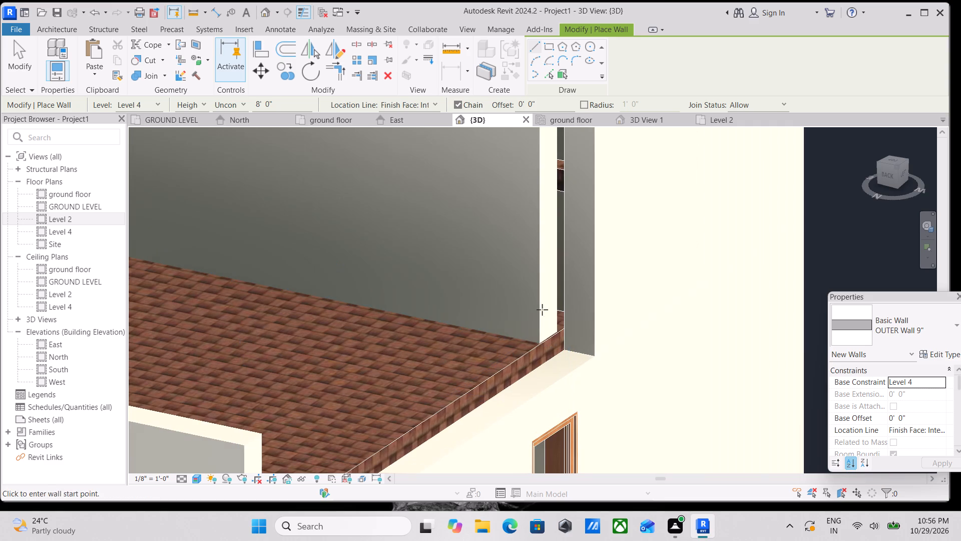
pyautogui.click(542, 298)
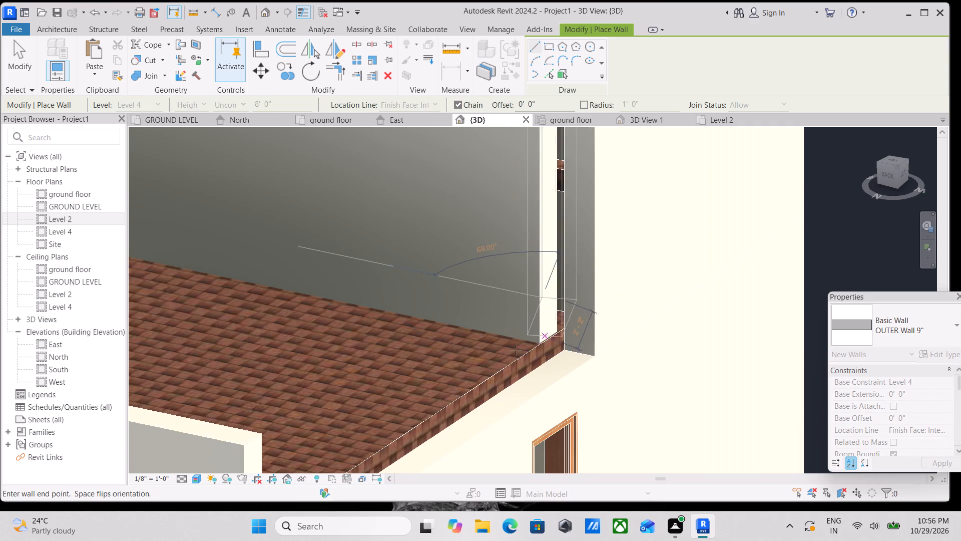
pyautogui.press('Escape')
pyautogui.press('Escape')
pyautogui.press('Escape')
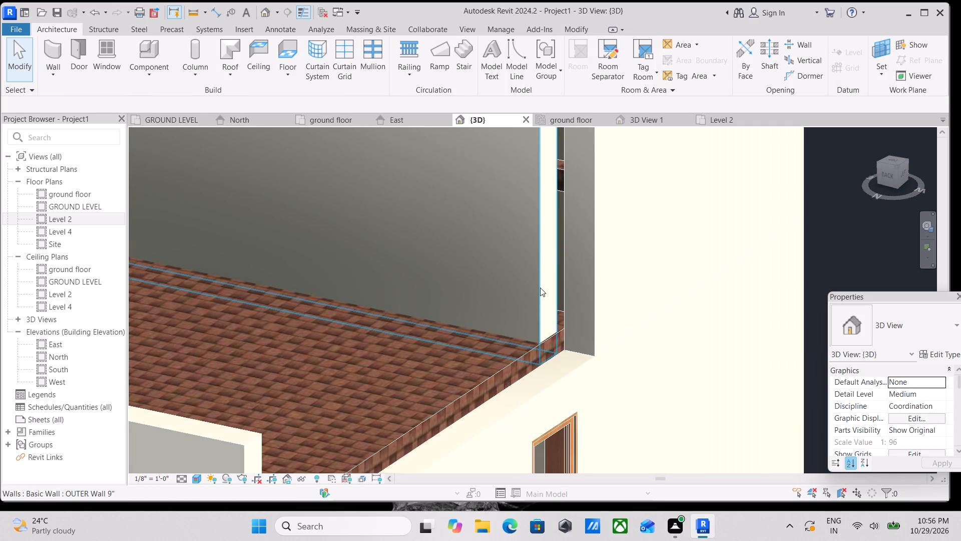
# Extend the stair enclosure's north wall west so its end is flush with the outer face of the building's west wall.
pyautogui.click(540, 288)
pyautogui.scroll(-6, 544, 296)
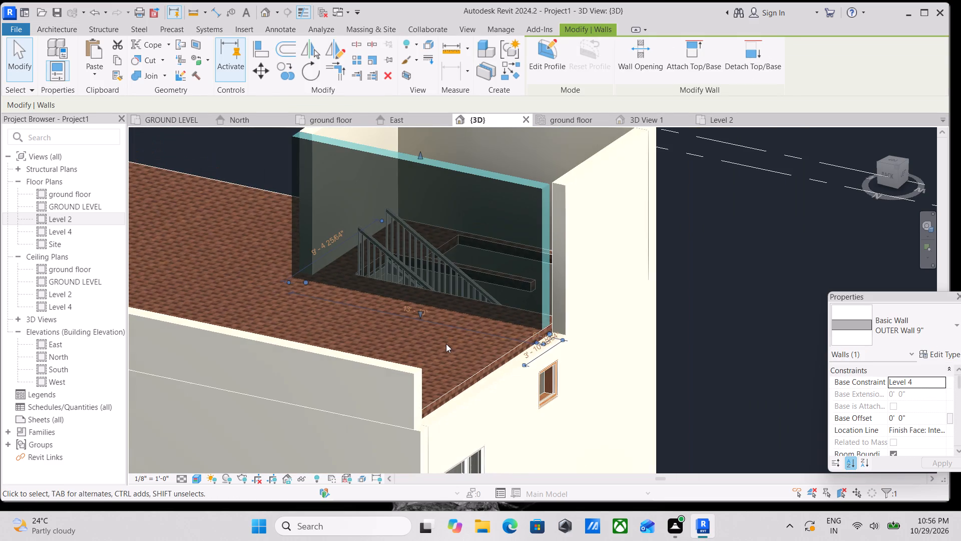
pyautogui.scroll(-1, 448, 341)
pyautogui.keyDown('shift'); pyautogui.moveTo(448, 339); pyautogui.dragTo(452, 342, button='middle'); pyautogui.keyUp('shift')
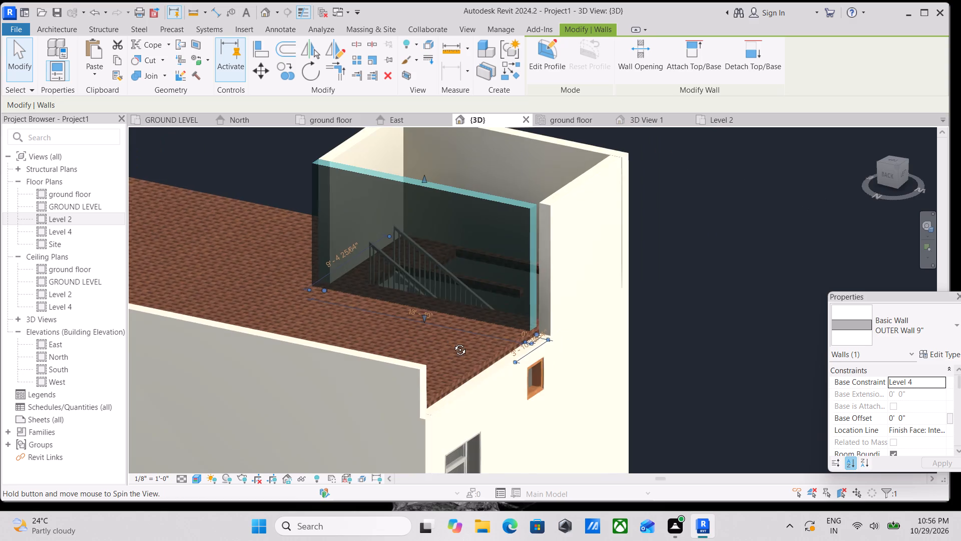
pyautogui.keyDown('shift'); pyautogui.moveTo(452, 342); pyautogui.dragTo(442, 431, button='middle'); pyautogui.keyUp('shift')
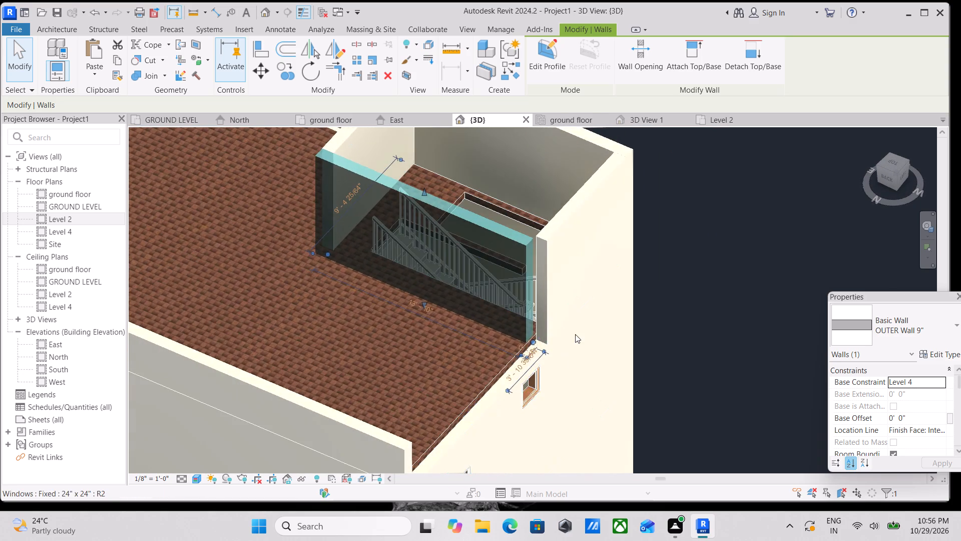
pyautogui.scroll(3, 575, 334)
pyautogui.scroll(11, 520, 378)
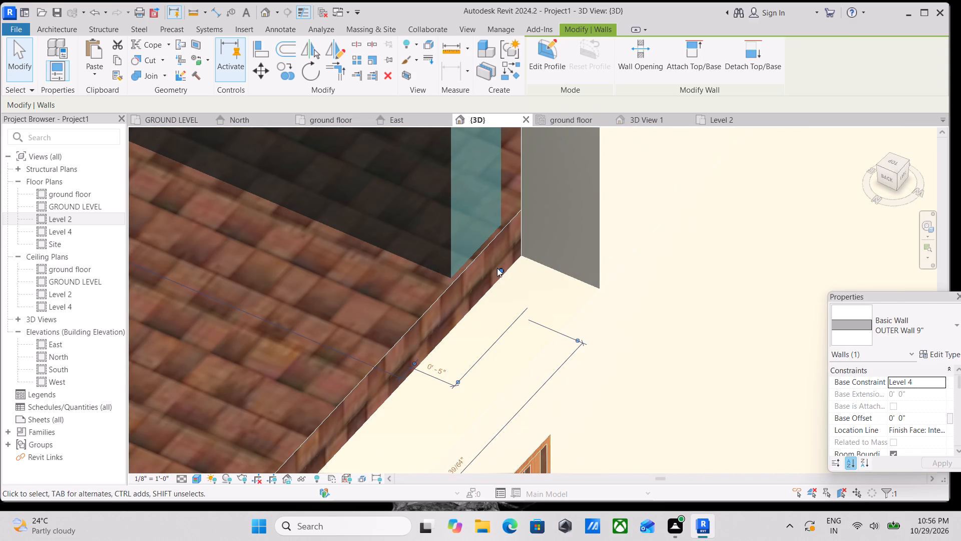
pyautogui.moveTo(499, 268); pyautogui.dragTo(559, 319)
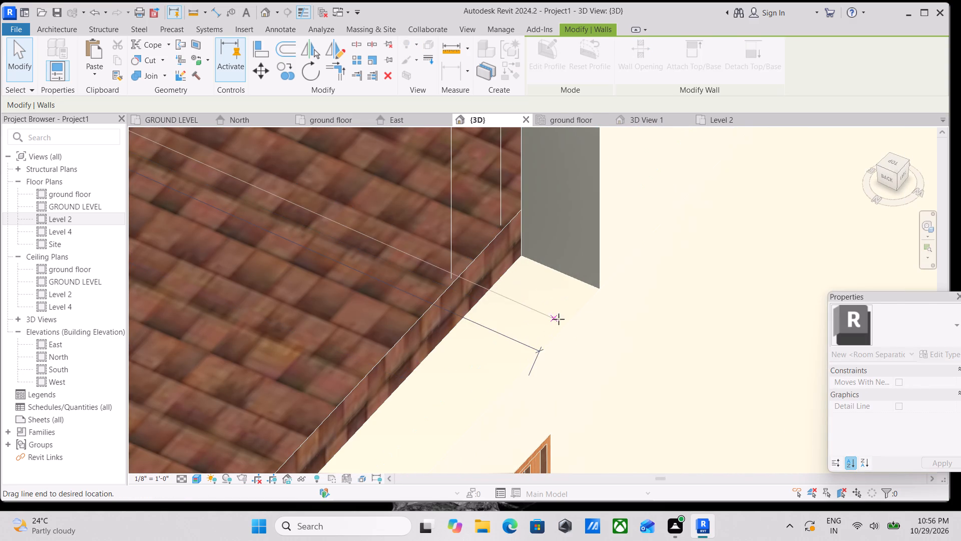
pyautogui.moveTo(559, 319); pyautogui.dragTo(578, 316)
pyautogui.scroll(-3, 579, 308)
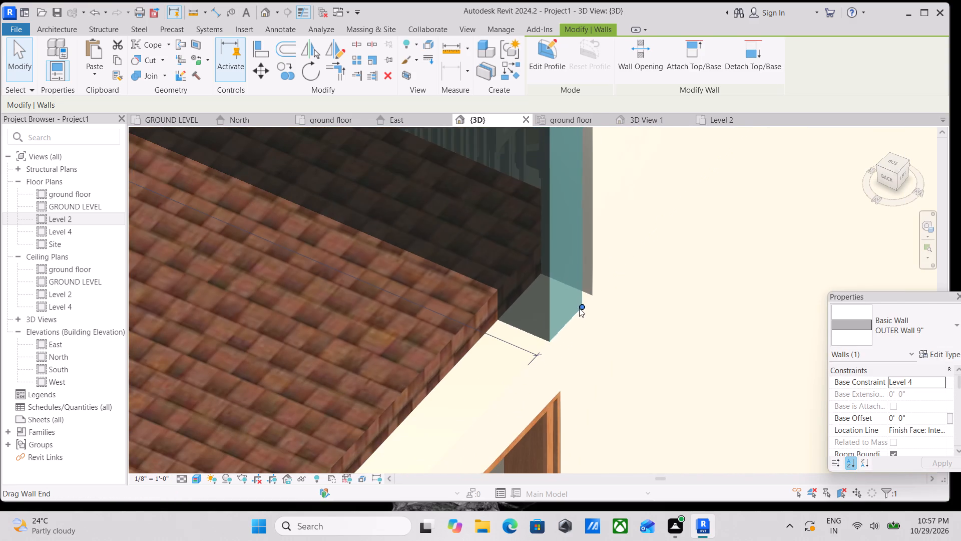
pyautogui.scroll(-4, 588, 296)
pyautogui.press('Escape')
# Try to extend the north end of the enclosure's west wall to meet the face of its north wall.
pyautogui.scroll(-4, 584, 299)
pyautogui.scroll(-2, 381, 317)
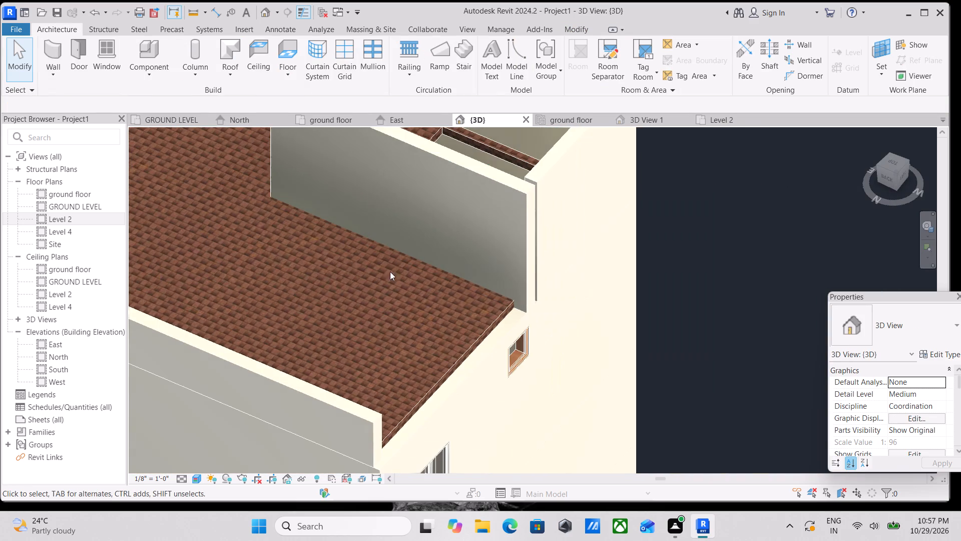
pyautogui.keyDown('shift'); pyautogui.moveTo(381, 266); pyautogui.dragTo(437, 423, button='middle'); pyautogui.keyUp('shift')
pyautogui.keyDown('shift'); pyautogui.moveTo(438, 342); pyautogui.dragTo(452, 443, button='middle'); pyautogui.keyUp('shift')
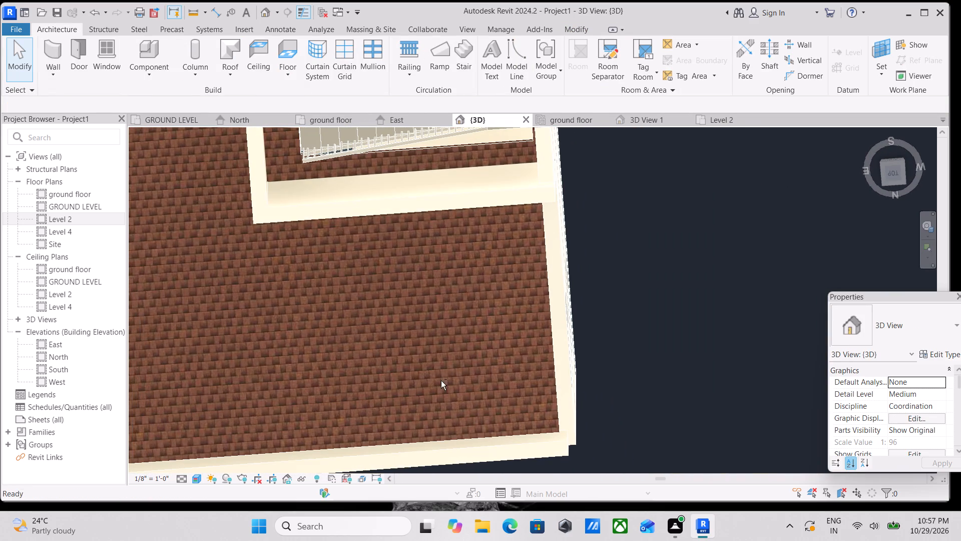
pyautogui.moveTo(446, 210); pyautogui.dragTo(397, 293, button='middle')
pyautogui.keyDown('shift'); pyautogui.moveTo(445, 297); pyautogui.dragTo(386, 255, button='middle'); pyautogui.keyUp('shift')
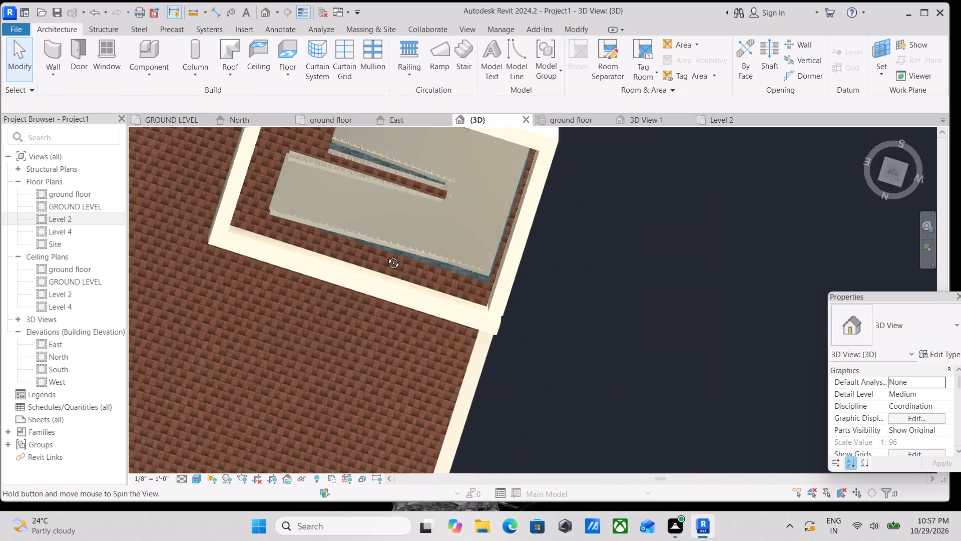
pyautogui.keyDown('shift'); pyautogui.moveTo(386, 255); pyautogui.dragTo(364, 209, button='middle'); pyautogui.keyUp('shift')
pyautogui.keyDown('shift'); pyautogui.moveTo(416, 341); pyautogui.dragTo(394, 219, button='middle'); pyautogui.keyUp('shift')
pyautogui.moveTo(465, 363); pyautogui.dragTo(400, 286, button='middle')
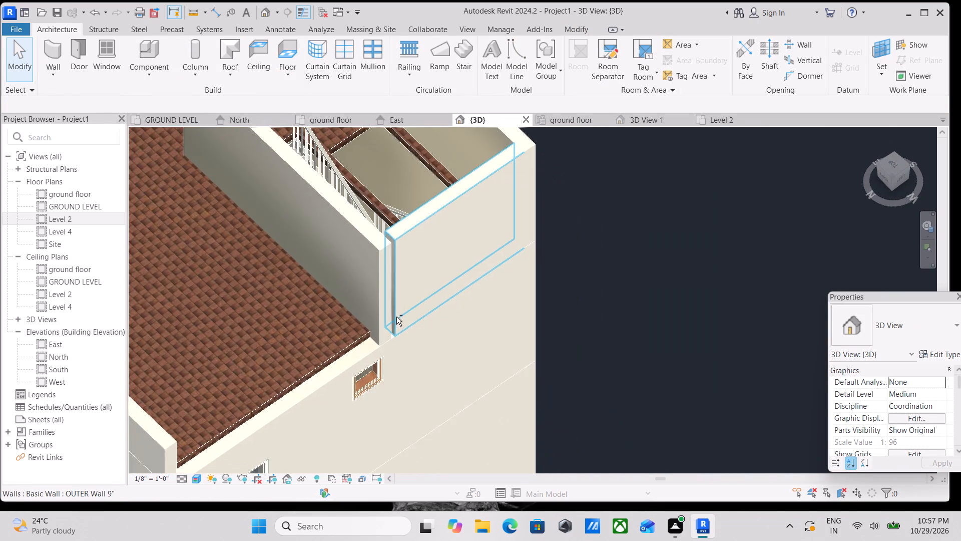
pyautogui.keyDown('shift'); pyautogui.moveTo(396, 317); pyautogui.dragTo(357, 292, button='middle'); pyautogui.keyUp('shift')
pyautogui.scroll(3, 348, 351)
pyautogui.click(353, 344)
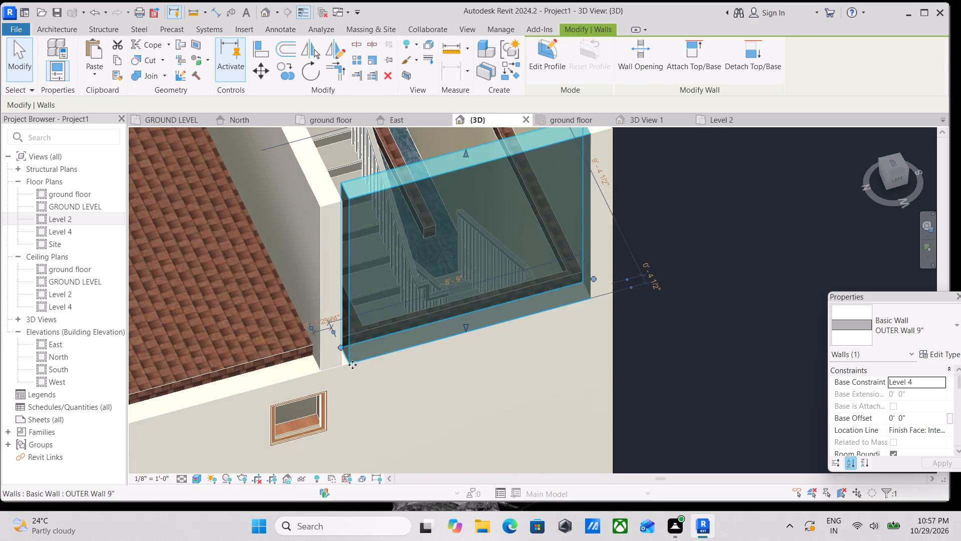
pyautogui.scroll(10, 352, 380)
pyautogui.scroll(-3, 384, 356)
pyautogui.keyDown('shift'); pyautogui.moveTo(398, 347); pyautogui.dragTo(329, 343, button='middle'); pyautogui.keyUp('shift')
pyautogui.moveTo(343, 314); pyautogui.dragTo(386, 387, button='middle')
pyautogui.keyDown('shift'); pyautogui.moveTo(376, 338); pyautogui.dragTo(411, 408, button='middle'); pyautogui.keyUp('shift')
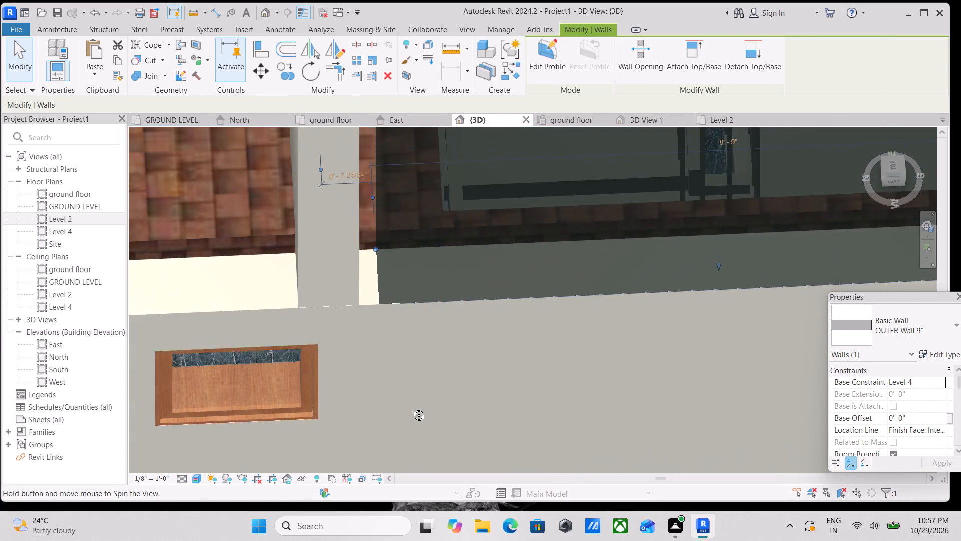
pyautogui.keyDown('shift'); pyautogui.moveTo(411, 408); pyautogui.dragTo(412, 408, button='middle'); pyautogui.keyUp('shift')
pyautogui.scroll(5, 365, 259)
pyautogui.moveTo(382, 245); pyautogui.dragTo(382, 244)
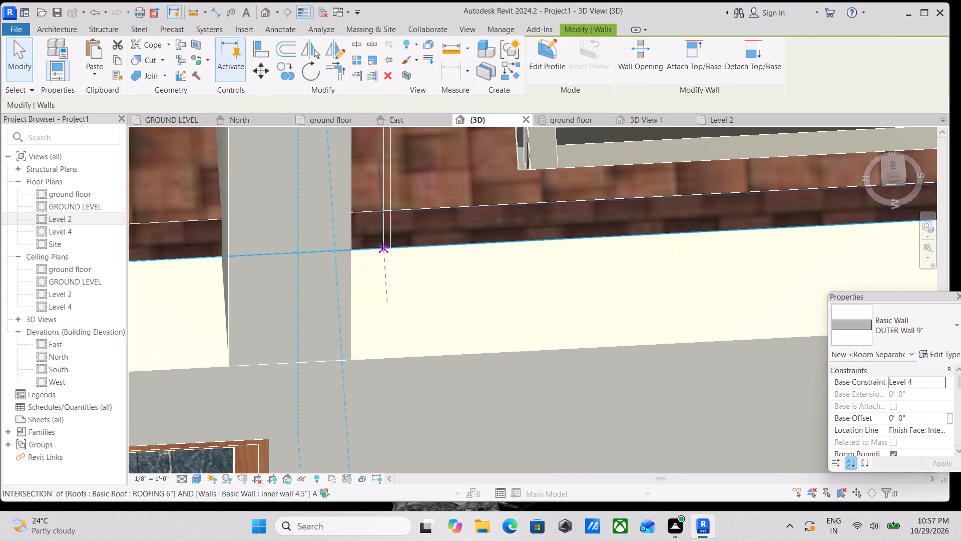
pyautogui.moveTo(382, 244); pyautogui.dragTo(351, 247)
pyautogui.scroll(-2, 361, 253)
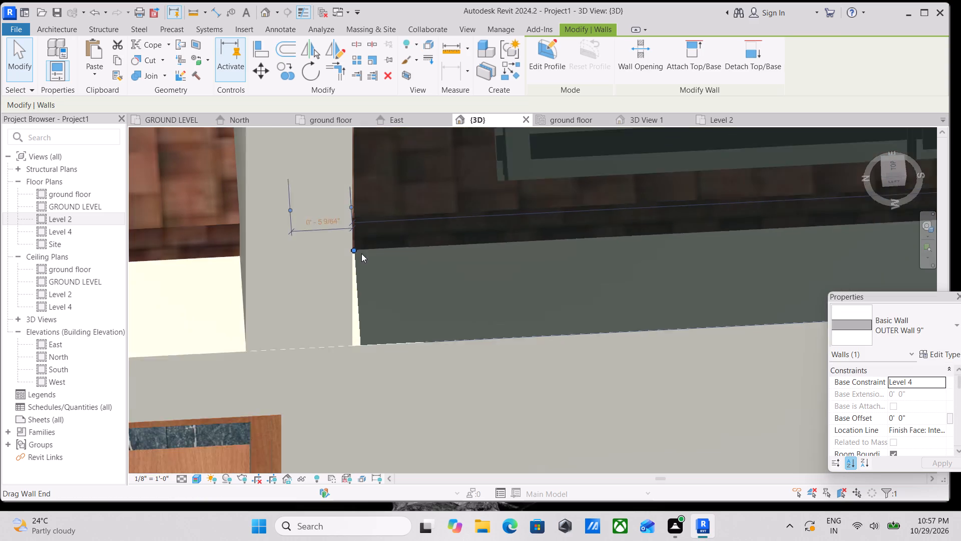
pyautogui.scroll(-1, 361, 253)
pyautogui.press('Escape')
# Check the joint between the enclosure's west and north walls from above, inside and outside.
pyautogui.scroll(-8, 377, 286)
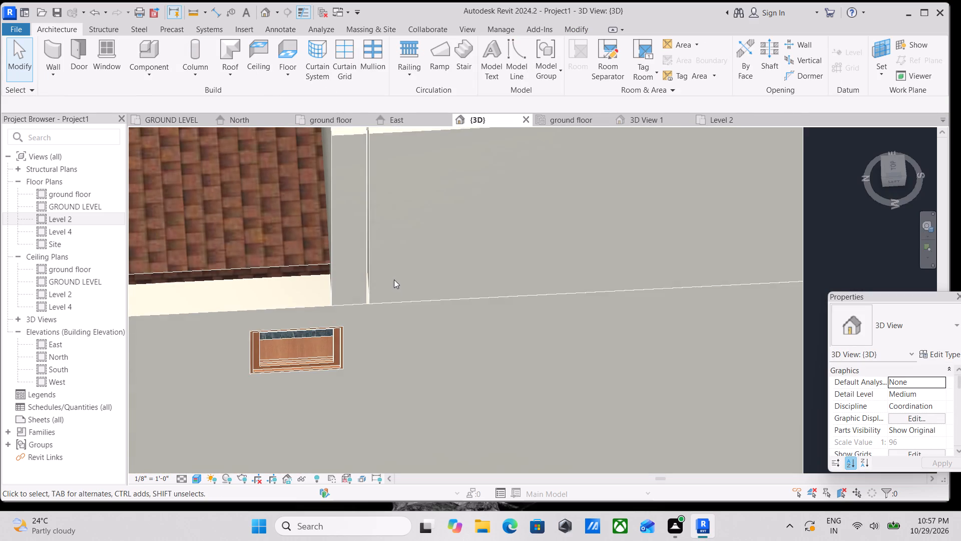
pyautogui.keyDown('shift'); pyautogui.moveTo(395, 265); pyautogui.dragTo(304, 470, button='middle'); pyautogui.keyUp('shift')
pyautogui.moveTo(550, 257); pyautogui.dragTo(321, 440, button='middle')
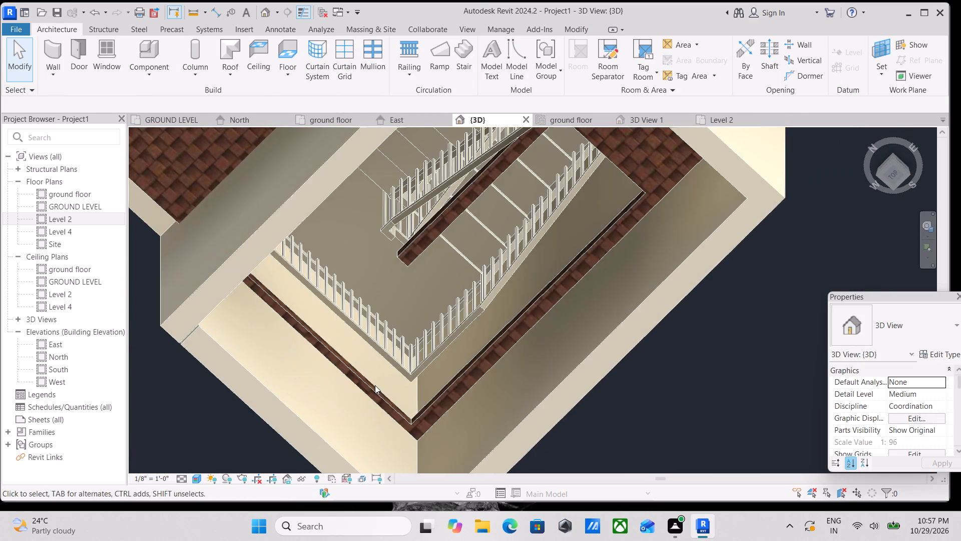
pyautogui.keyDown('shift'); pyautogui.moveTo(396, 368); pyautogui.dragTo(380, 240, button='middle'); pyautogui.keyUp('shift')
pyautogui.keyDown('shift'); pyautogui.scroll(-1, 380, 261); pyautogui.keyUp('shift')
pyautogui.keyDown('shift'); pyautogui.moveTo(460, 334); pyautogui.dragTo(355, 340, button='middle'); pyautogui.keyUp('shift')
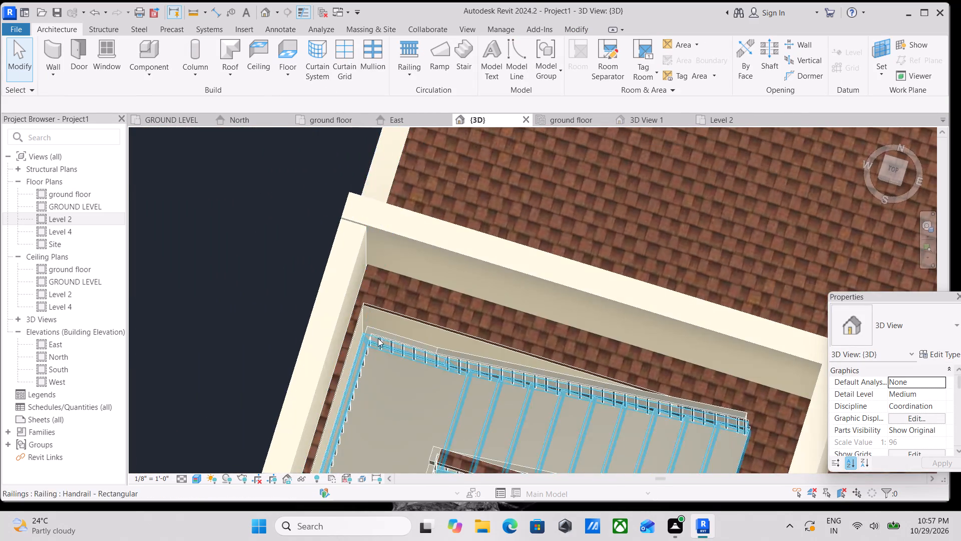
pyautogui.scroll(6, 378, 337)
pyautogui.moveTo(353, 209); pyautogui.dragTo(356, 283, button='middle')
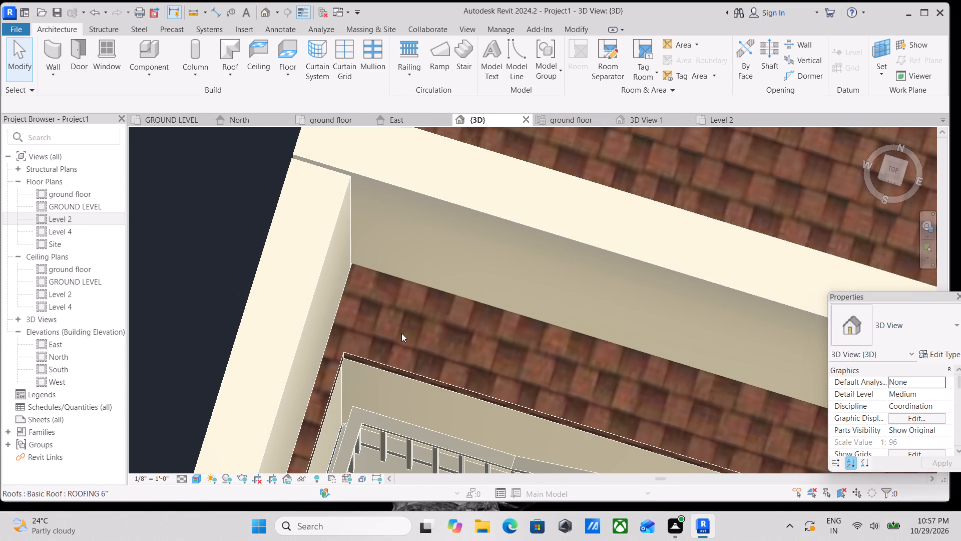
pyautogui.keyDown('shift'); pyautogui.moveTo(404, 336); pyautogui.dragTo(349, 288, button='middle'); pyautogui.keyUp('shift')
pyautogui.moveTo(419, 351); pyautogui.dragTo(412, 253, button='middle')
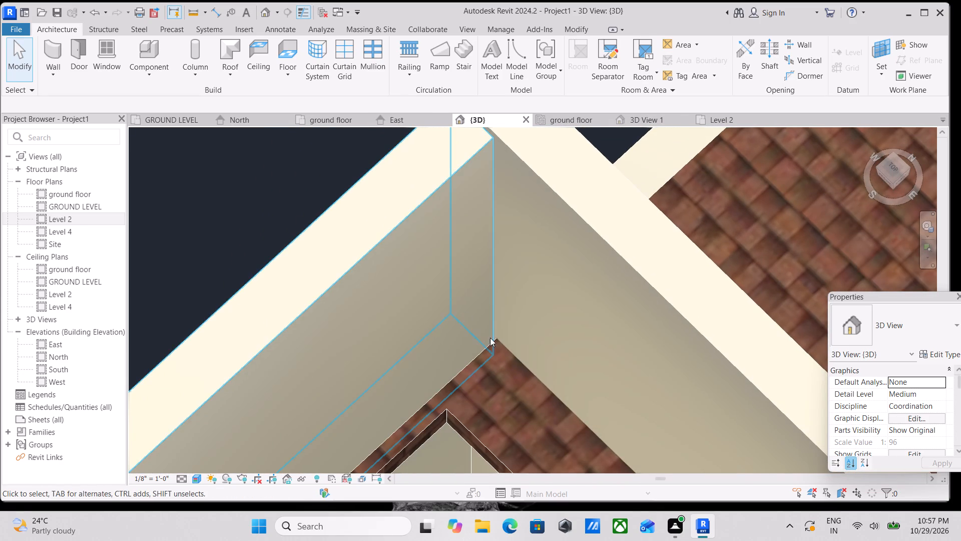
pyautogui.click(488, 332)
pyautogui.scroll(-3, 472, 359)
pyautogui.keyDown('shift'); pyautogui.moveTo(461, 368); pyautogui.dragTo(612, 305, button='middle'); pyautogui.keyUp('shift')
pyautogui.moveTo(427, 423); pyautogui.dragTo(515, 331, button='middle')
pyautogui.keyDown('shift'); pyautogui.moveTo(388, 350); pyautogui.dragTo(450, 302, button='middle'); pyautogui.keyUp('shift')
pyautogui.keyDown('shift'); pyautogui.scroll(-1, 450, 302); pyautogui.keyUp('shift')
pyautogui.scroll(-1, 355, 373)
pyautogui.moveTo(355, 373); pyautogui.dragTo(387, 365, button='middle')
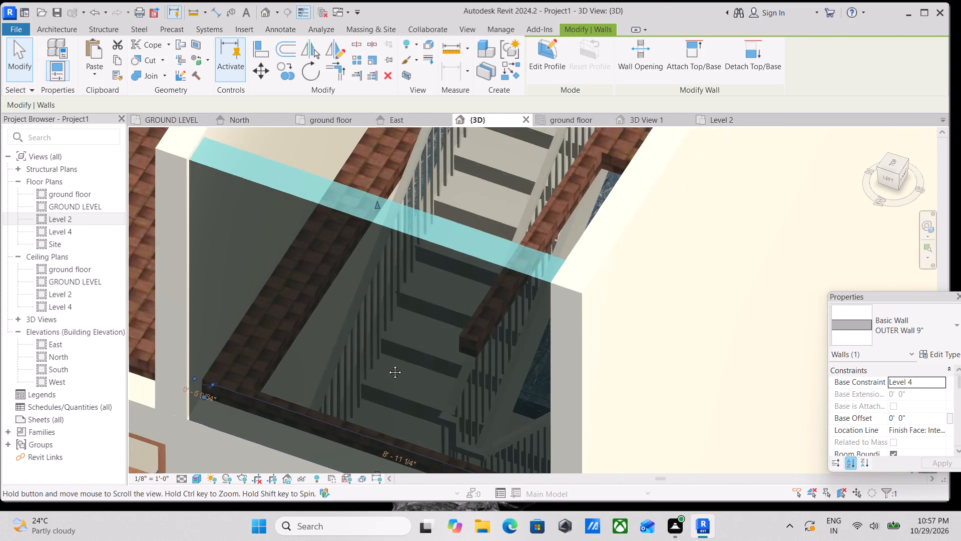
pyautogui.scroll(-1, 387, 365)
pyautogui.moveTo(387, 365); pyautogui.dragTo(478, 318, button='middle')
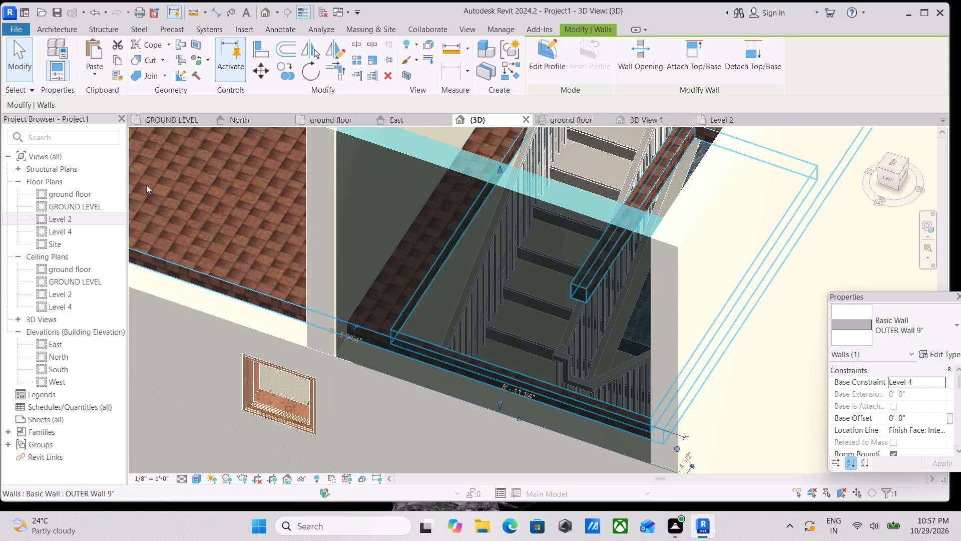
pyautogui.press('Escape')
# Extend the north end of the enclosure's west wall into its north wall to close the corner.
pyautogui.scroll(-1, 149, 137)
pyautogui.scroll(-1, 210, 74)
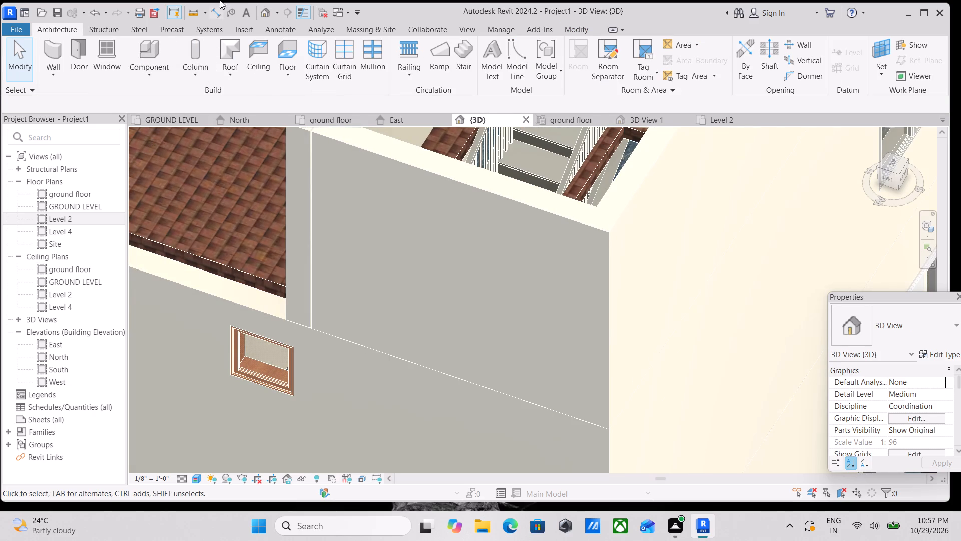
pyautogui.scroll(-2, 401, 147)
pyautogui.keyDown('shift'); pyautogui.moveTo(391, 175); pyautogui.dragTo(519, 197, button='middle'); pyautogui.keyUp('shift')
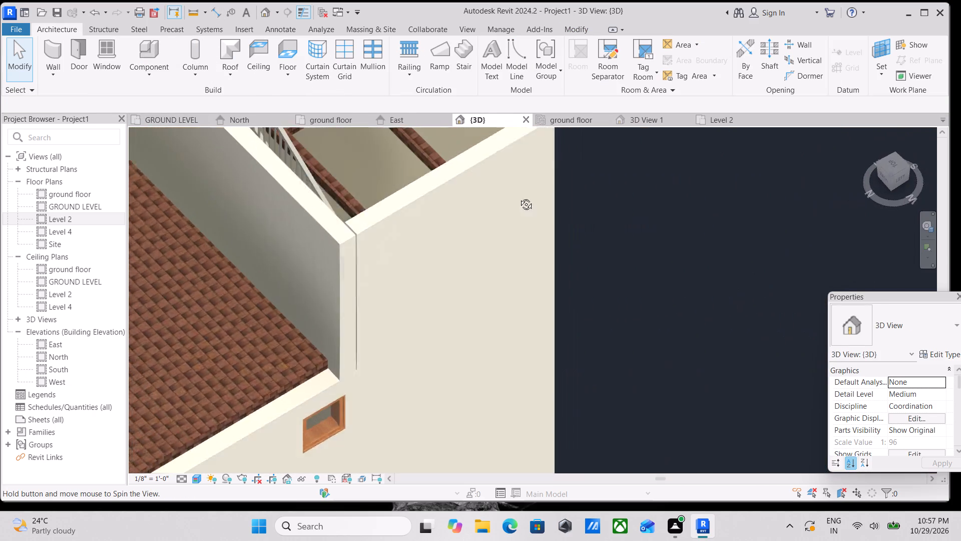
pyautogui.keyDown('shift'); pyautogui.moveTo(519, 197); pyautogui.dragTo(539, 218, button='middle'); pyautogui.keyUp('shift')
pyautogui.keyDown('shift'); pyautogui.scroll(-1, 539, 218); pyautogui.keyUp('shift')
pyautogui.keyDown('shift'); pyautogui.moveTo(487, 212); pyautogui.dragTo(607, 294, button='middle'); pyautogui.keyUp('shift')
pyautogui.scroll(2, 604, 303)
pyautogui.moveTo(596, 301); pyautogui.dragTo(652, 186, button='middle')
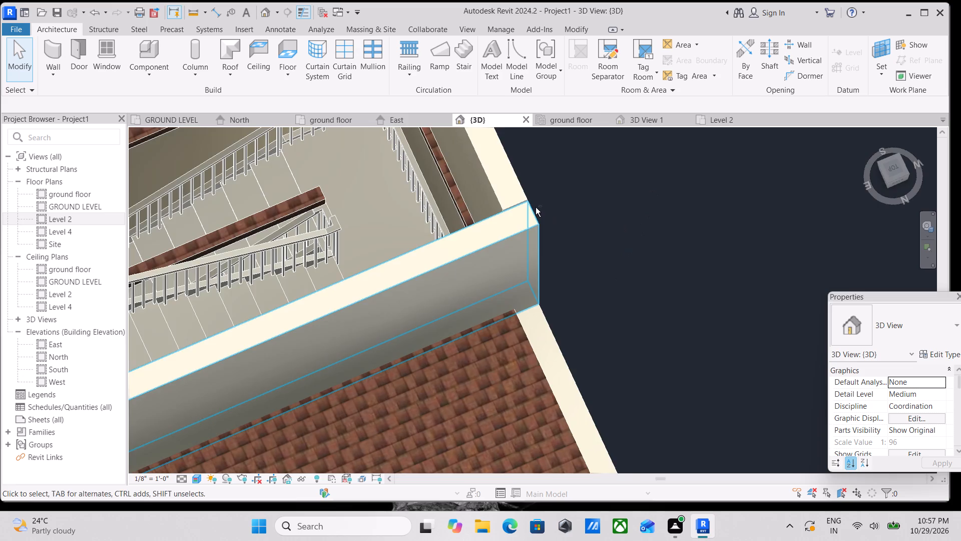
pyautogui.keyDown('shift'); pyautogui.moveTo(536, 207); pyautogui.dragTo(645, 339, button='middle'); pyautogui.keyUp('shift')
pyautogui.keyDown('shift'); pyautogui.scroll(1, 648, 333); pyautogui.keyUp('shift')
pyautogui.keyDown('shift'); pyautogui.moveTo(597, 241); pyautogui.dragTo(652, 27, button='middle'); pyautogui.keyUp('shift')
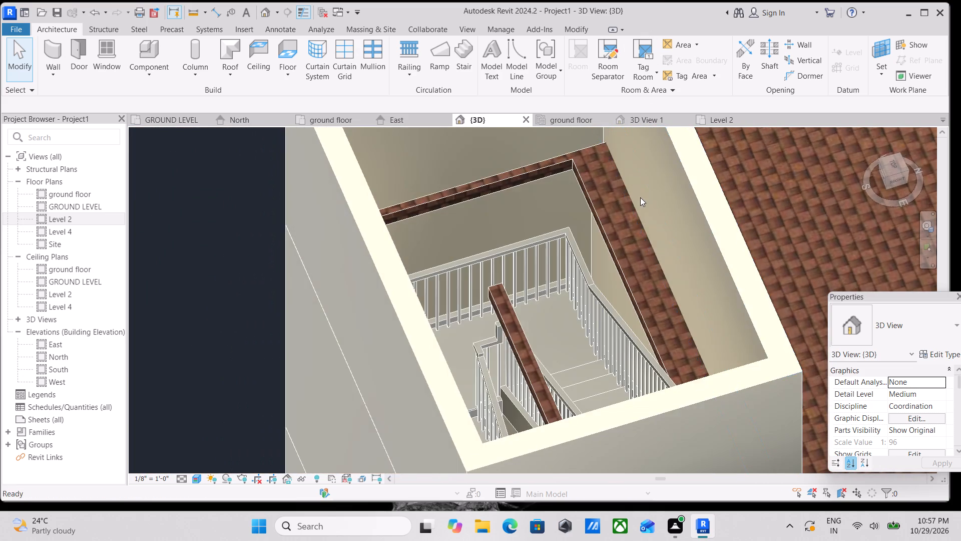
pyautogui.moveTo(640, 197); pyautogui.dragTo(584, 357, button='middle')
pyautogui.scroll(3, 535, 258)
pyautogui.click(553, 283)
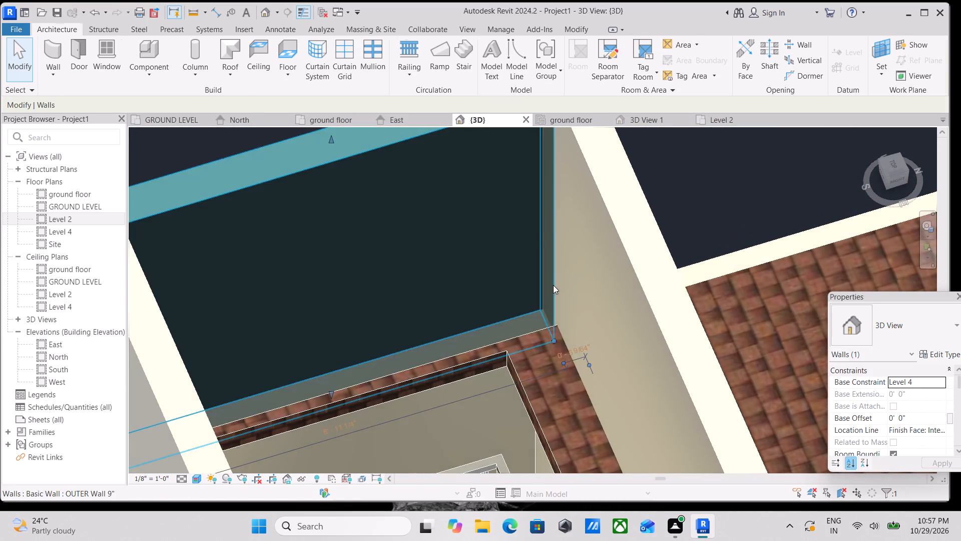
pyautogui.scroll(7, 556, 342)
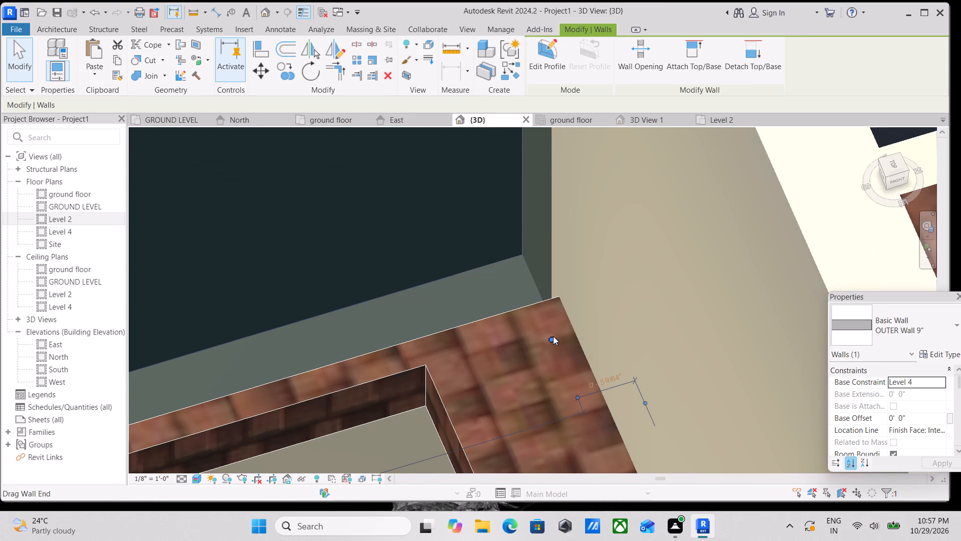
pyautogui.moveTo(553, 336); pyautogui.dragTo(568, 332)
pyautogui.scroll(-4, 568, 332)
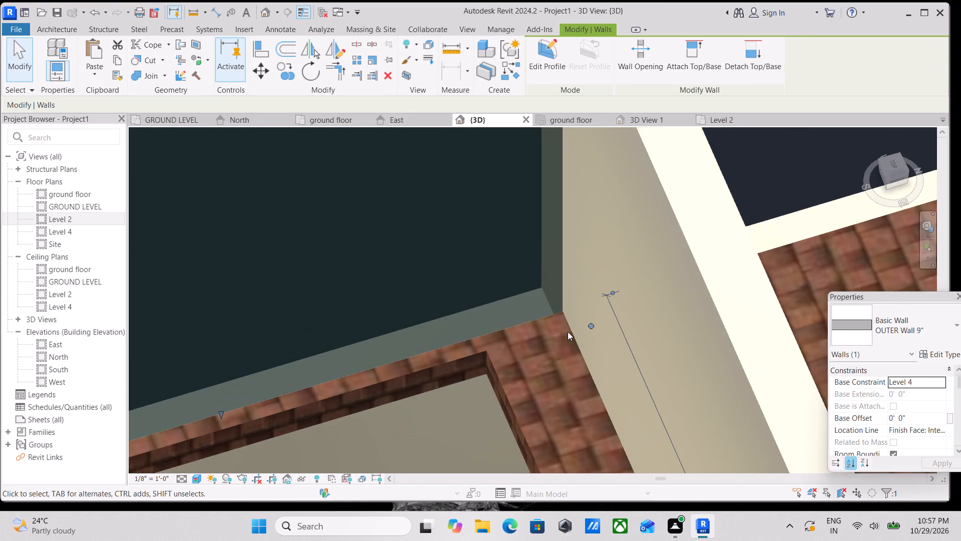
# Examine the stair enclosure's walls and corners and the roof's west edge from above and from outside.
pyautogui.scroll(-5, 570, 329)
pyautogui.press('Escape')
pyautogui.scroll(-7, 582, 319)
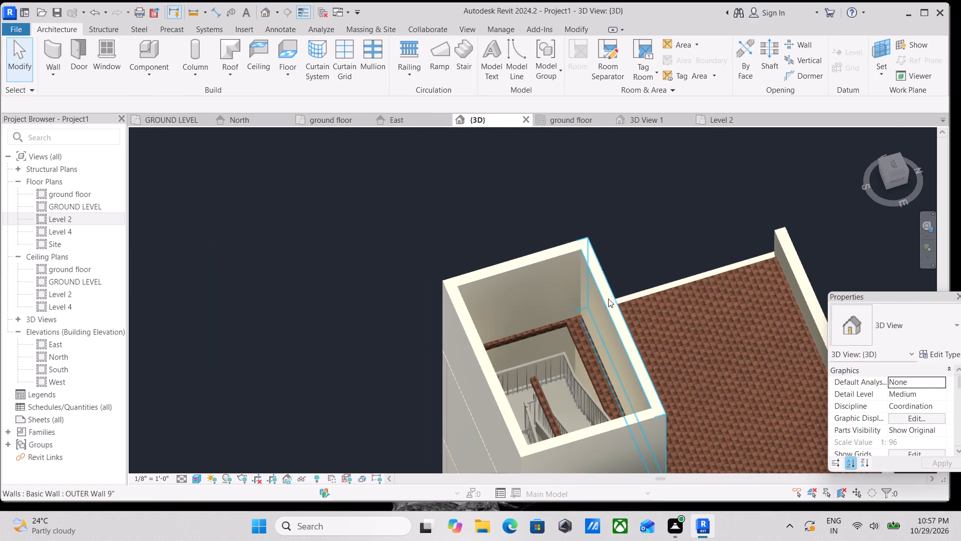
pyautogui.keyDown('shift'); pyautogui.moveTo(615, 292); pyautogui.dragTo(382, 280, button='middle'); pyautogui.keyUp('shift')
pyautogui.scroll(3, 576, 365)
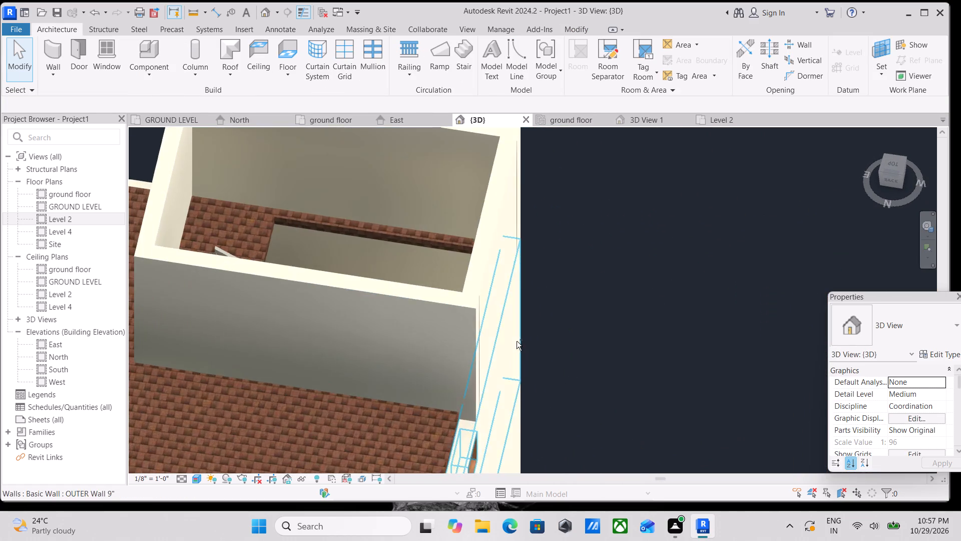
pyautogui.keyDown('shift'); pyautogui.moveTo(500, 339); pyautogui.dragTo(377, 280, button='middle'); pyautogui.keyUp('shift')
pyautogui.scroll(3, 394, 334)
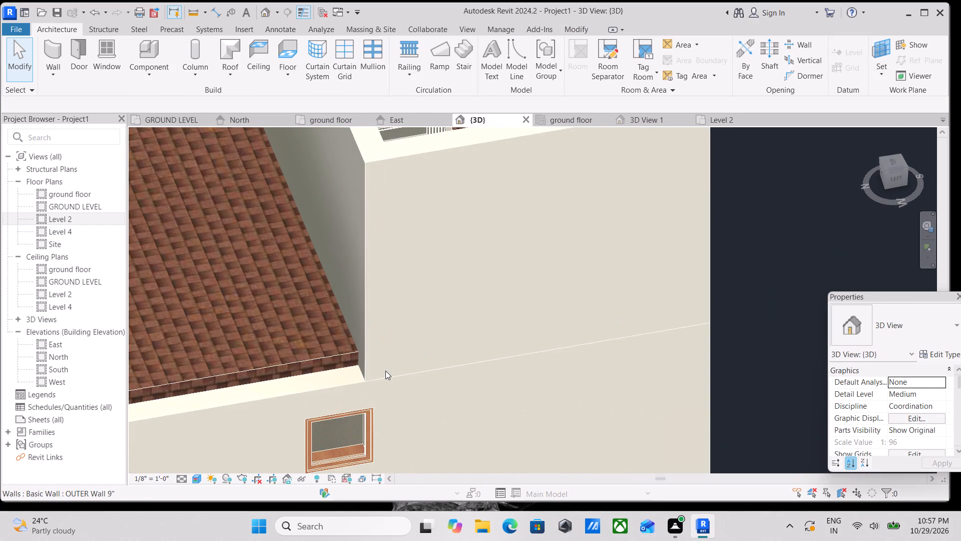
pyautogui.scroll(-7, 387, 360)
pyautogui.keyDown('shift'); pyautogui.moveTo(408, 348); pyautogui.dragTo(295, 273, button='middle'); pyautogui.keyUp('shift')
pyautogui.keyDown('shift'); pyautogui.scroll(-1, 491, 327); pyautogui.keyUp('shift')
pyautogui.keyDown('shift'); pyautogui.moveTo(491, 327); pyautogui.dragTo(374, 304, button='middle'); pyautogui.keyUp('shift')
pyautogui.scroll(-3, 399, 314)
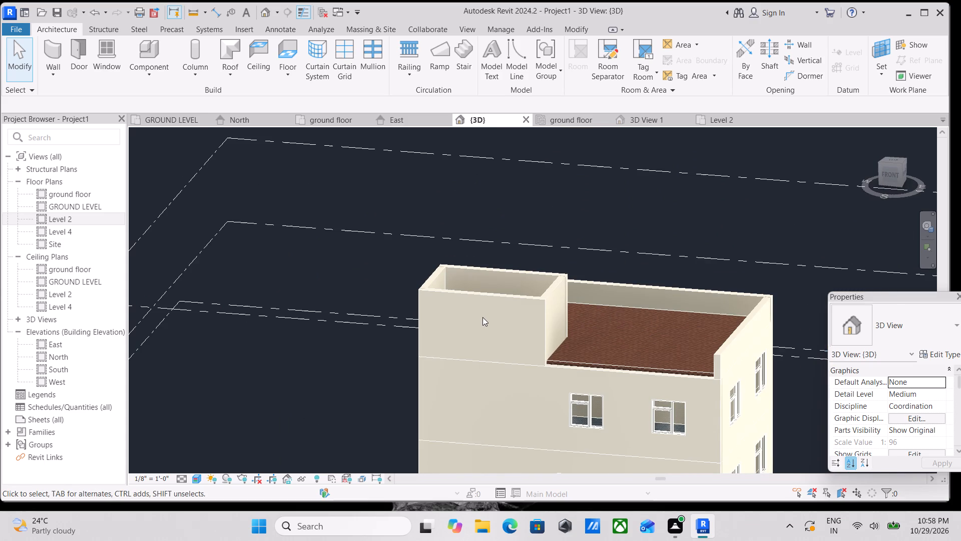
pyautogui.keyDown('shift'); pyautogui.moveTo(444, 315); pyautogui.dragTo(621, 289, button='middle'); pyautogui.keyUp('shift')
pyautogui.keyDown('shift'); pyautogui.moveTo(390, 310); pyautogui.dragTo(404, 411, button='middle'); pyautogui.keyUp('shift')
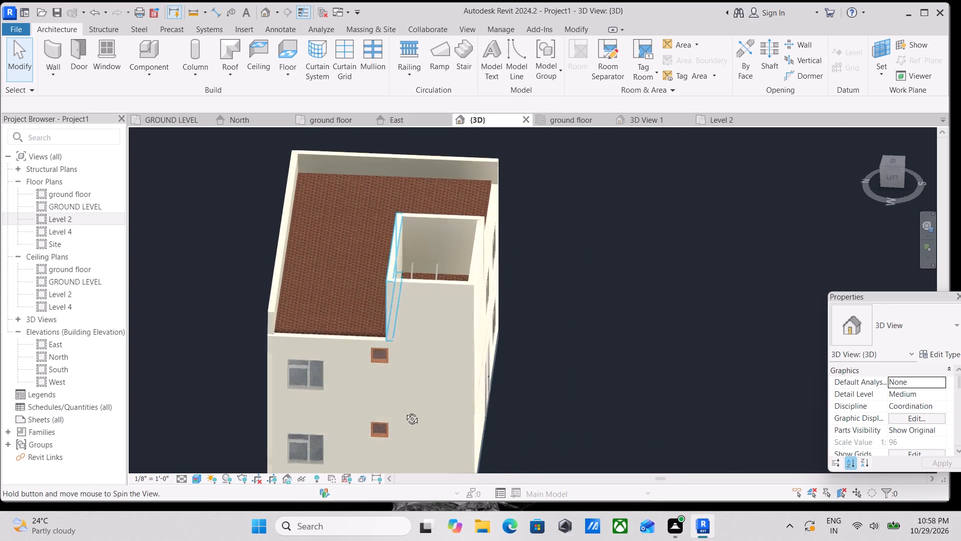
pyautogui.keyDown('shift'); pyautogui.moveTo(404, 411); pyautogui.dragTo(404, 427, button='middle'); pyautogui.keyUp('shift')
pyautogui.keyDown('shift'); pyautogui.moveTo(366, 286); pyautogui.dragTo(358, 419, button='middle'); pyautogui.keyUp('shift')
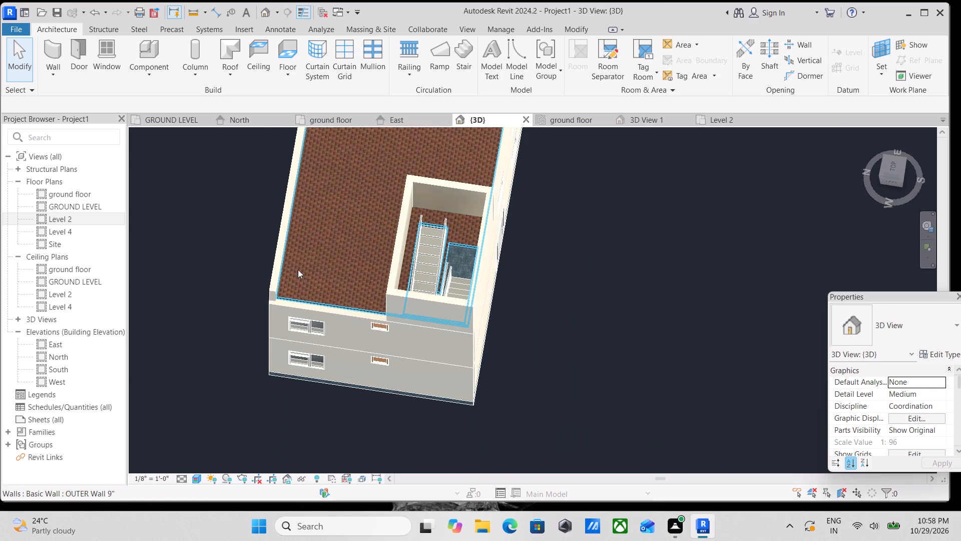
# Draw a 3' high OUTER Wall 9" parapet on Level 4 along the roof's west edge, from the northwest corner to the stair enclosure's north wall.
pyautogui.click(898, 164)
pyautogui.scroll(3, 396, 411)
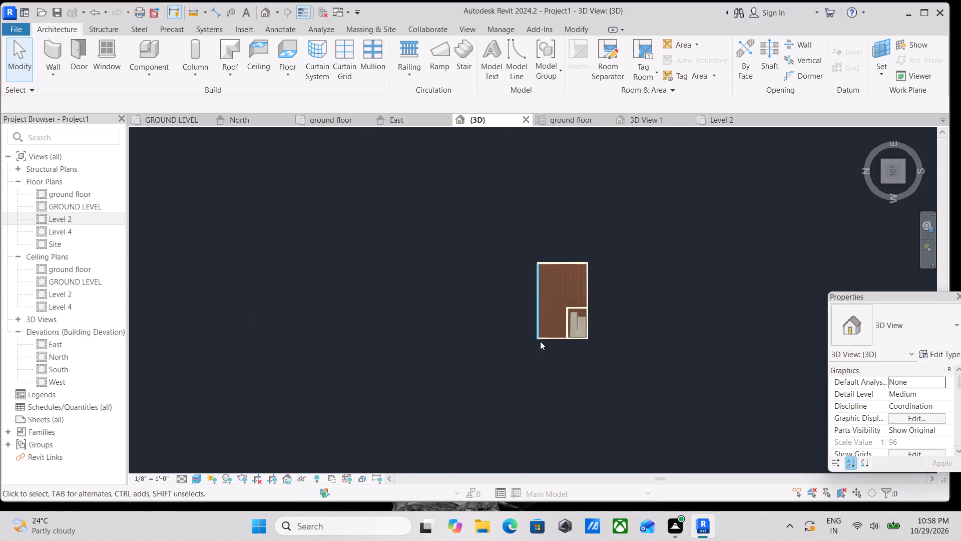
pyautogui.scroll(3, 569, 333)
pyautogui.scroll(7, 549, 375)
pyautogui.scroll(3, 487, 280)
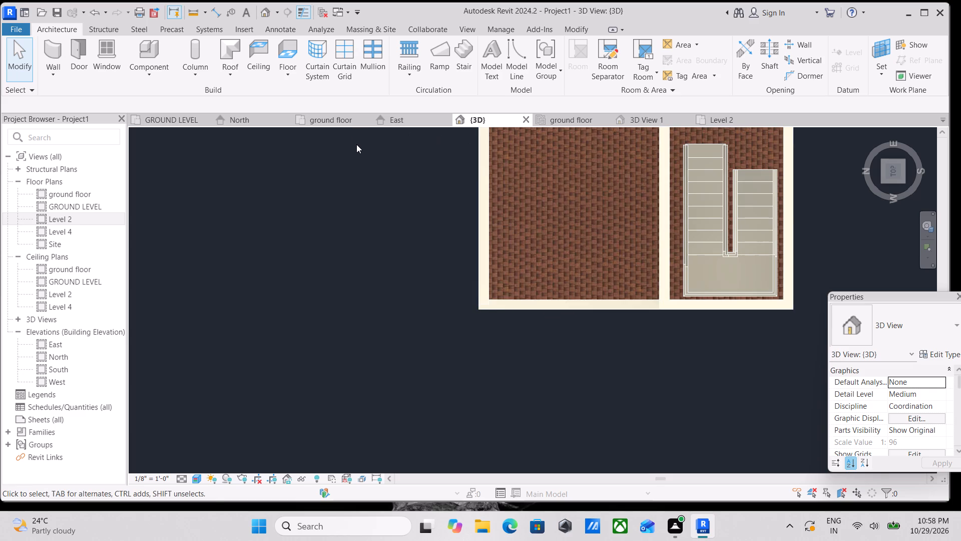
pyautogui.write('WA')
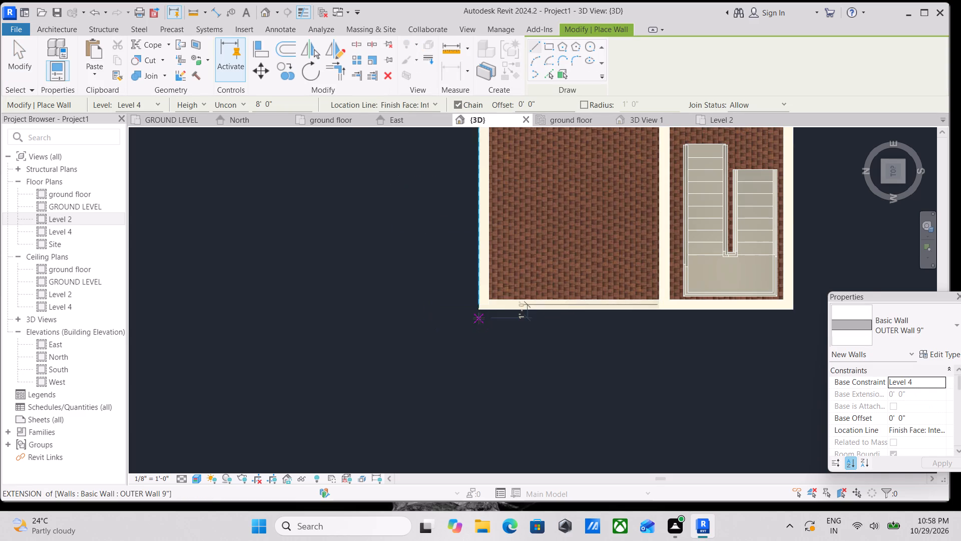
pyautogui.scroll(2, 479, 318)
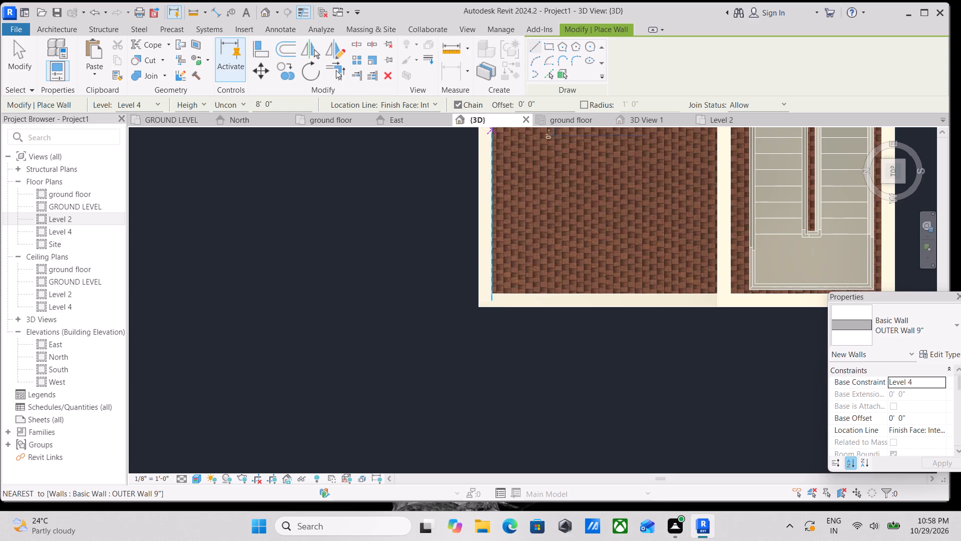
pyautogui.moveTo(280, 104); pyautogui.dragTo(226, 108)
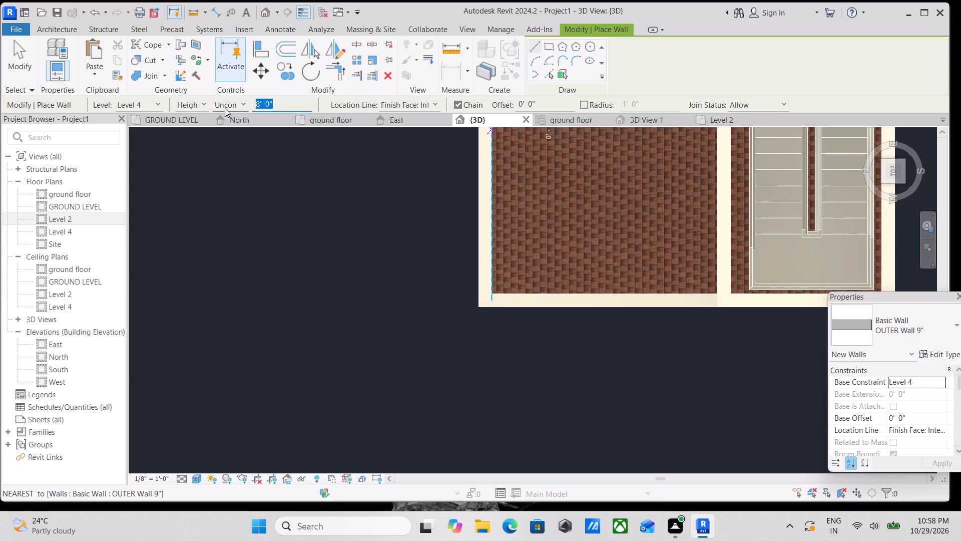
pyautogui.press('3')
pyautogui.press("'")
pyautogui.press('Return')
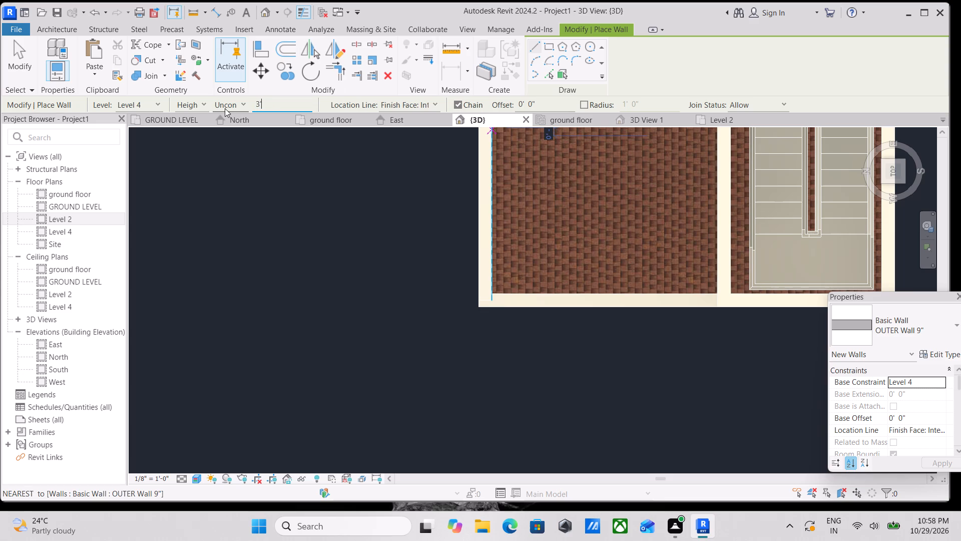
pyautogui.scroll(3, 539, 317)
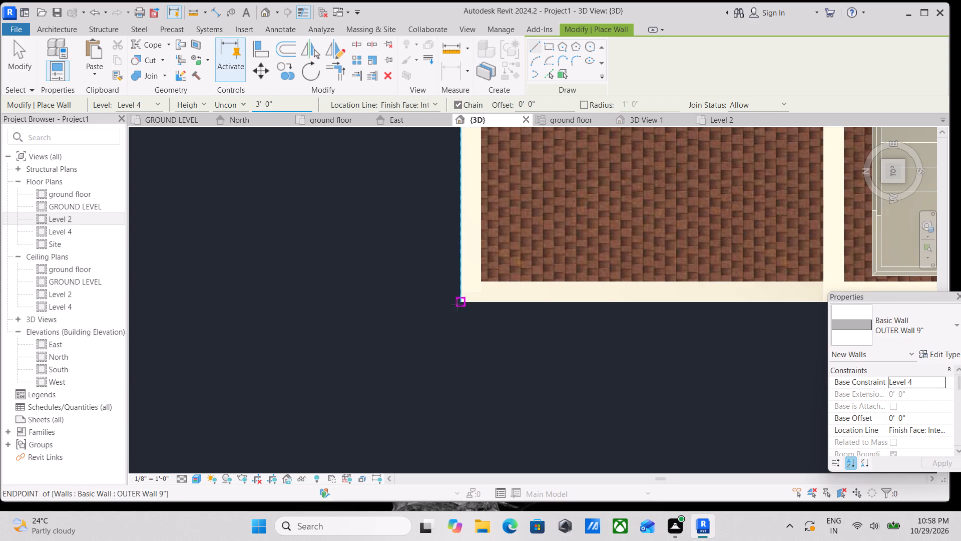
pyautogui.click(456, 305)
pyautogui.moveTo(654, 285); pyautogui.dragTo(492, 266, button='middle')
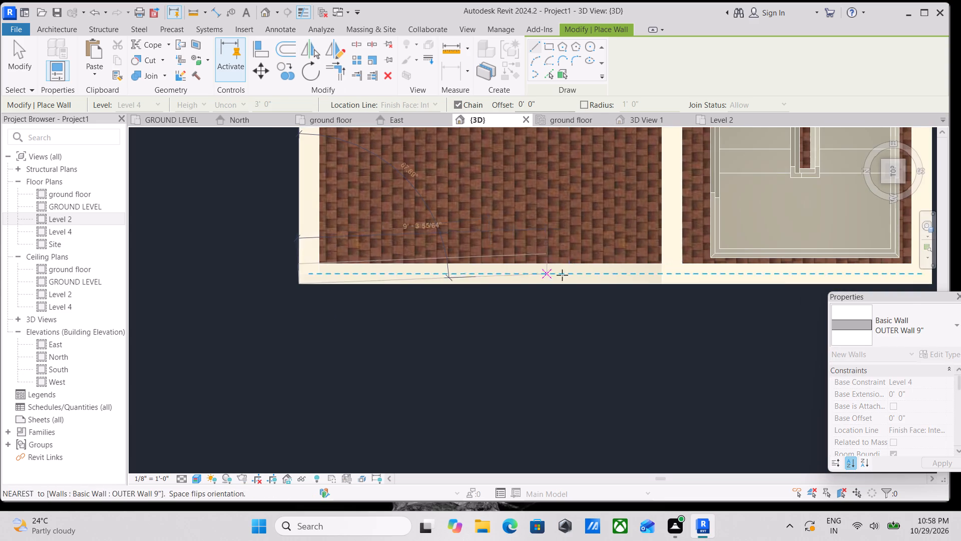
pyautogui.click(662, 286)
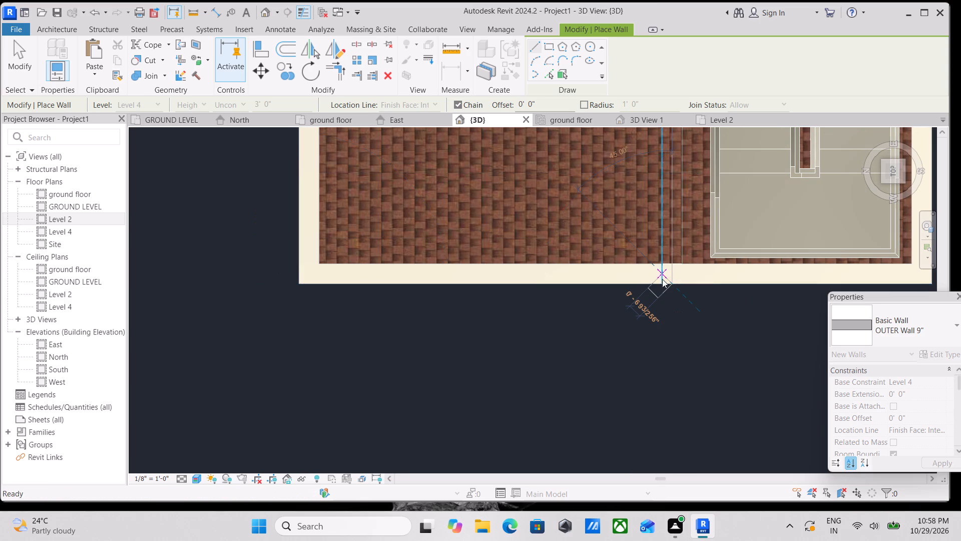
pyautogui.press('Escape')
pyautogui.press('Escape')
# Check the new west parapet and its junction with the stair enclosure from outside and from the roof side.
pyautogui.scroll(-7, 631, 273)
pyautogui.keyDown('shift'); pyautogui.moveTo(609, 299); pyautogui.dragTo(661, 66, button='middle'); pyautogui.keyUp('shift')
pyautogui.moveTo(676, 184); pyautogui.dragTo(551, 350, button='middle')
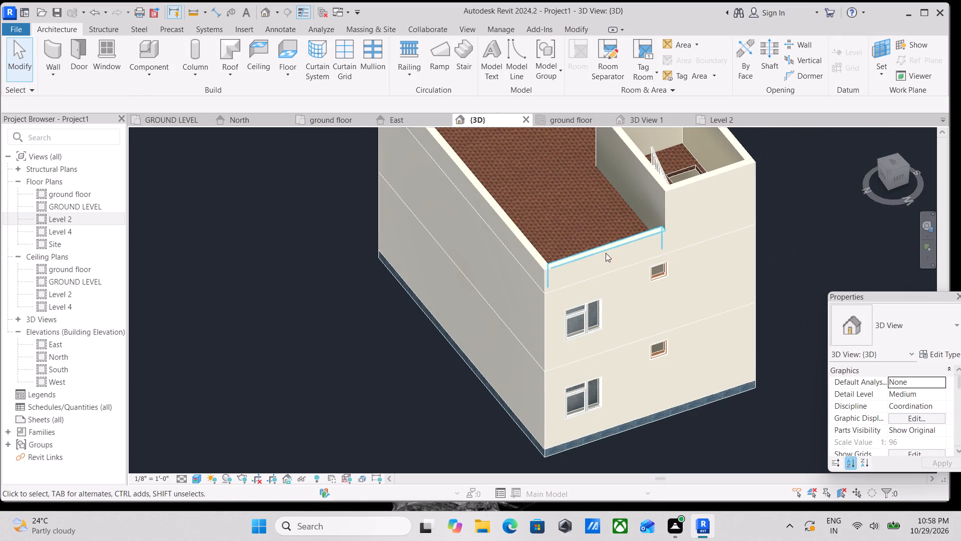
pyautogui.scroll(10, 702, 225)
pyautogui.press('Escape')
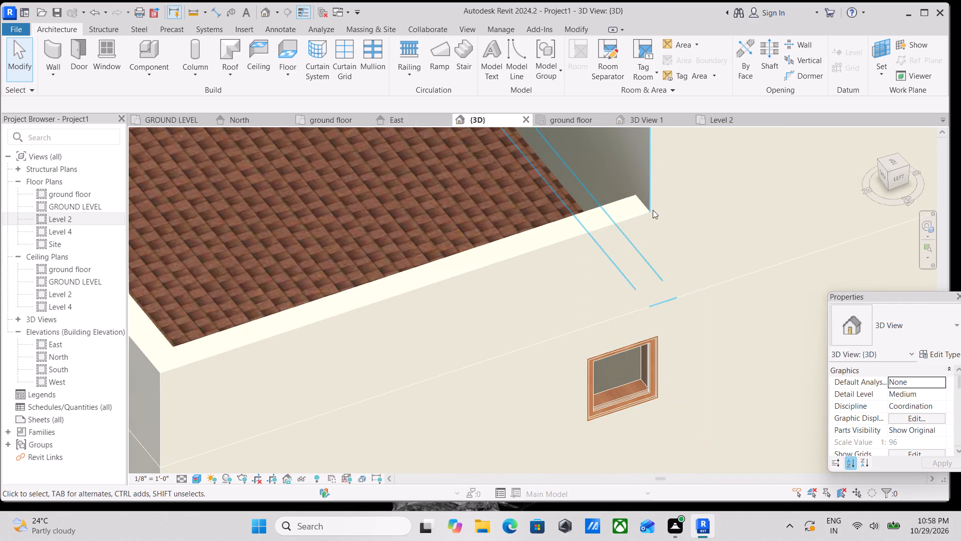
pyautogui.scroll(-3, 649, 214)
pyautogui.keyDown('shift'); pyautogui.moveTo(586, 264); pyautogui.dragTo(752, 160, button='middle'); pyautogui.keyUp('shift')
pyautogui.moveTo(521, 201); pyautogui.dragTo(527, 316, button='middle')
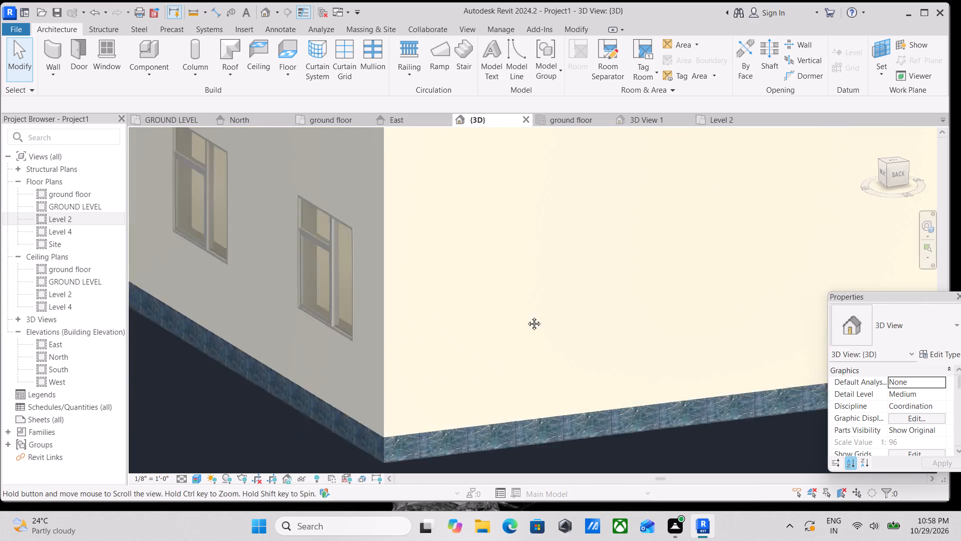
pyautogui.moveTo(527, 316); pyautogui.dragTo(530, 405, button='middle')
pyautogui.moveTo(415, 237); pyautogui.dragTo(448, 421, button='middle')
pyautogui.keyDown('shift'); pyautogui.moveTo(428, 235); pyautogui.dragTo(489, 380, button='middle'); pyautogui.keyUp('shift')
pyautogui.moveTo(462, 243); pyautogui.dragTo(449, 418, button='middle')
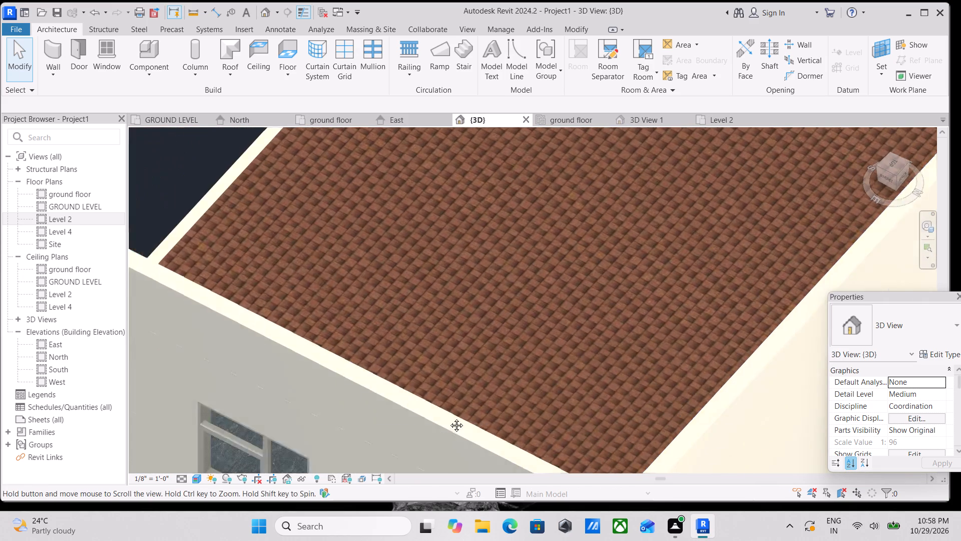
pyautogui.moveTo(449, 418); pyautogui.dragTo(427, 506, button='middle')
pyautogui.moveTo(554, 229); pyautogui.dragTo(547, 357, button='middle')
pyautogui.scroll(1, 626, 256)
pyautogui.moveTo(633, 165); pyautogui.dragTo(370, 328, button='middle')
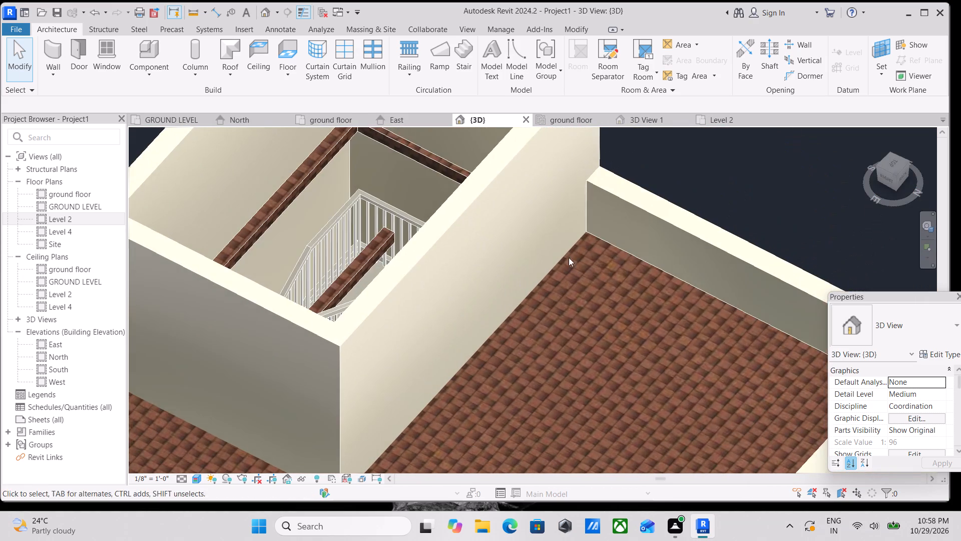
pyautogui.scroll(3, 596, 220)
pyautogui.scroll(-4, 598, 160)
# Examine the roof's parapets from the north and the west parapet's end against the enclosure wall up close.
pyautogui.keyDown('shift'); pyautogui.moveTo(612, 176); pyautogui.dragTo(471, 236, button='middle'); pyautogui.keyUp('shift')
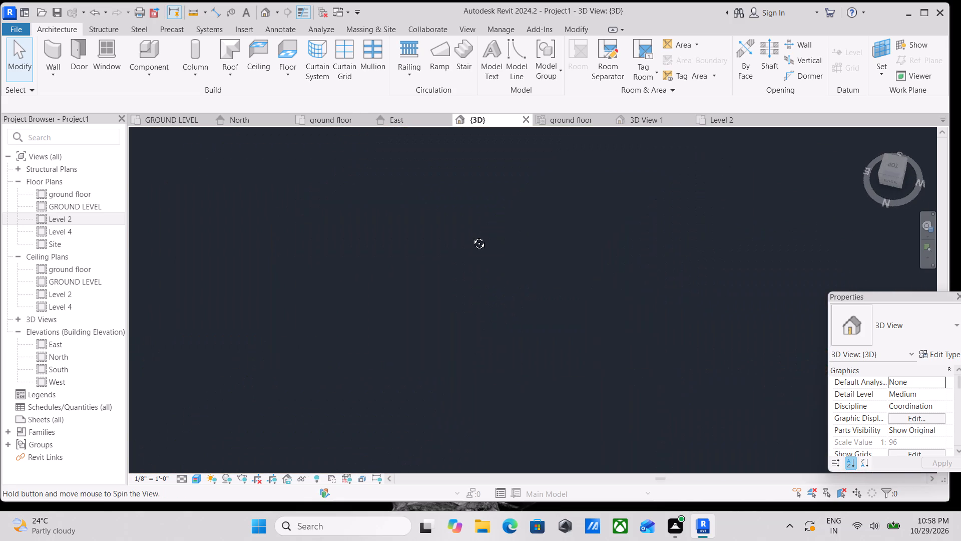
pyautogui.keyDown('shift'); pyautogui.moveTo(471, 236); pyautogui.dragTo(467, 236, button='middle'); pyautogui.keyUp('shift')
pyautogui.scroll(-1, 465, 236)
pyautogui.moveTo(465, 236); pyautogui.dragTo(423, 120, button='middle')
pyautogui.scroll(-4, 406, 308)
pyautogui.moveTo(403, 323); pyautogui.dragTo(405, 166, button='middle')
pyautogui.scroll(-1, 416, 347)
pyautogui.moveTo(416, 348); pyautogui.dragTo(401, 265, button='middle')
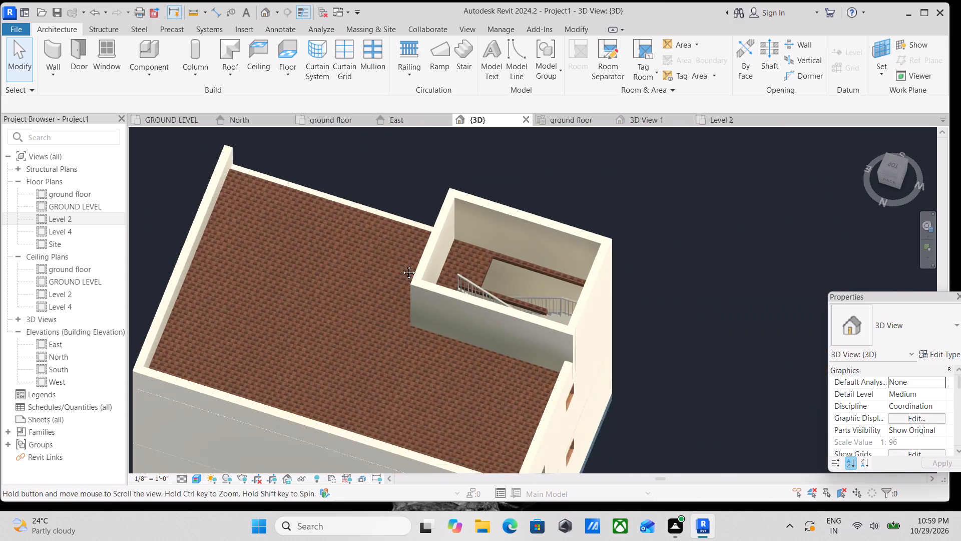
pyautogui.moveTo(401, 265); pyautogui.dragTo(402, 212, button='middle')
pyautogui.scroll(2, 502, 446)
pyautogui.keyDown('shift'); pyautogui.moveTo(549, 346); pyautogui.dragTo(502, 298, button='middle'); pyautogui.keyUp('shift')
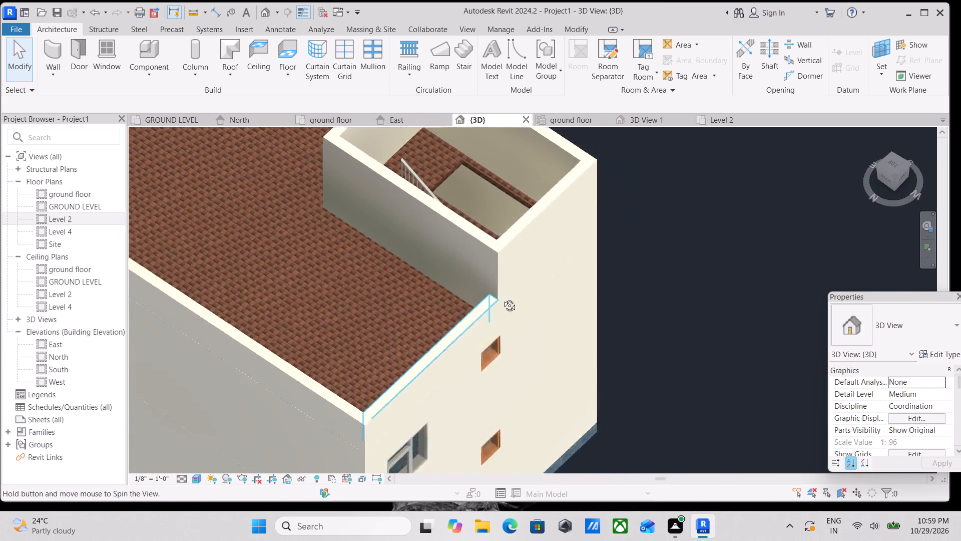
pyautogui.keyDown('shift'); pyautogui.moveTo(502, 298); pyautogui.dragTo(486, 285, button='middle'); pyautogui.keyUp('shift')
pyautogui.scroll(3, 424, 358)
pyautogui.scroll(1, 393, 307)
pyautogui.scroll(-4, 401, 309)
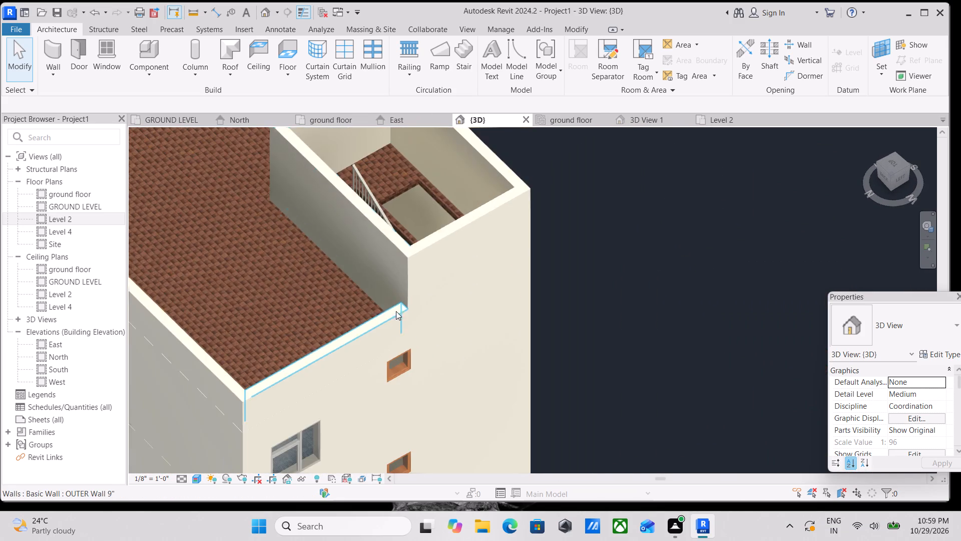
pyautogui.scroll(-1, 357, 312)
# Duplicate the WINDOWS 4' X 4' type of the Level 2 casement window above the front entrance, keeping the suggested name.
pyautogui.moveTo(357, 312); pyautogui.dragTo(514, 323, button='middle')
pyautogui.scroll(-3, 448, 318)
pyautogui.keyDown('shift'); pyautogui.moveTo(448, 318); pyautogui.dragTo(637, 280, button='middle'); pyautogui.keyUp('shift')
pyautogui.moveTo(369, 270); pyautogui.dragTo(393, 274, button='middle')
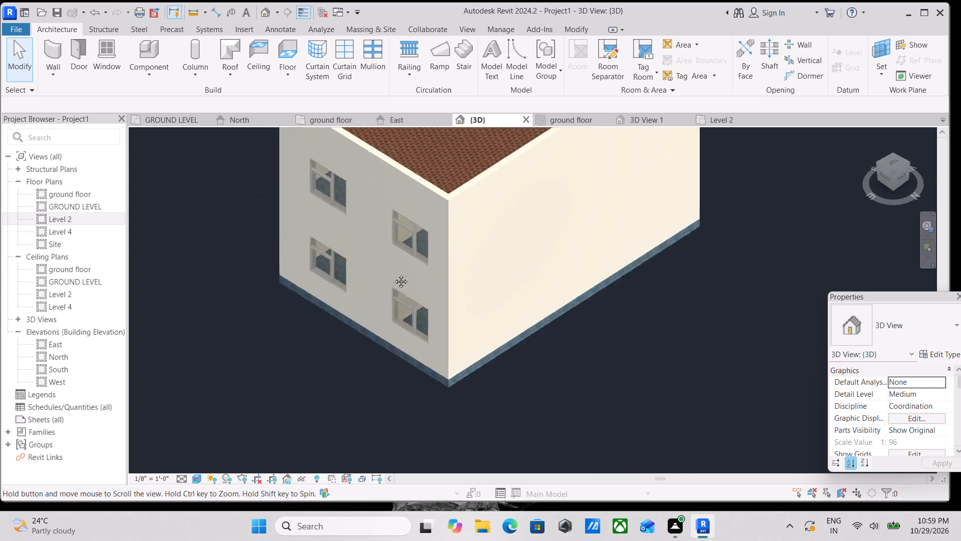
pyautogui.moveTo(393, 274); pyautogui.dragTo(523, 361, button='middle')
pyautogui.keyDown('shift'); pyautogui.moveTo(394, 281); pyautogui.dragTo(662, 231, button='middle'); pyautogui.keyUp('shift')
pyautogui.scroll(4, 418, 288)
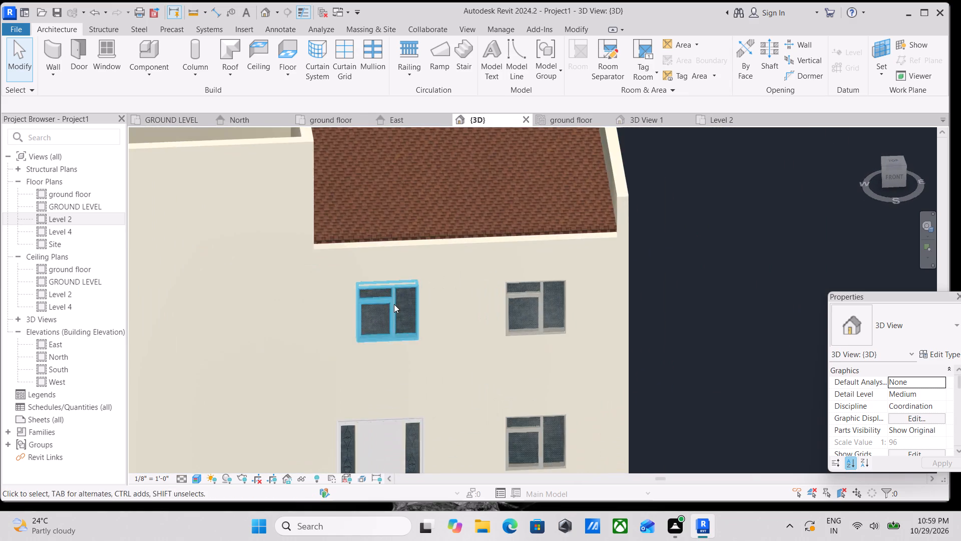
pyautogui.scroll(2, 394, 304)
pyautogui.click(387, 287)
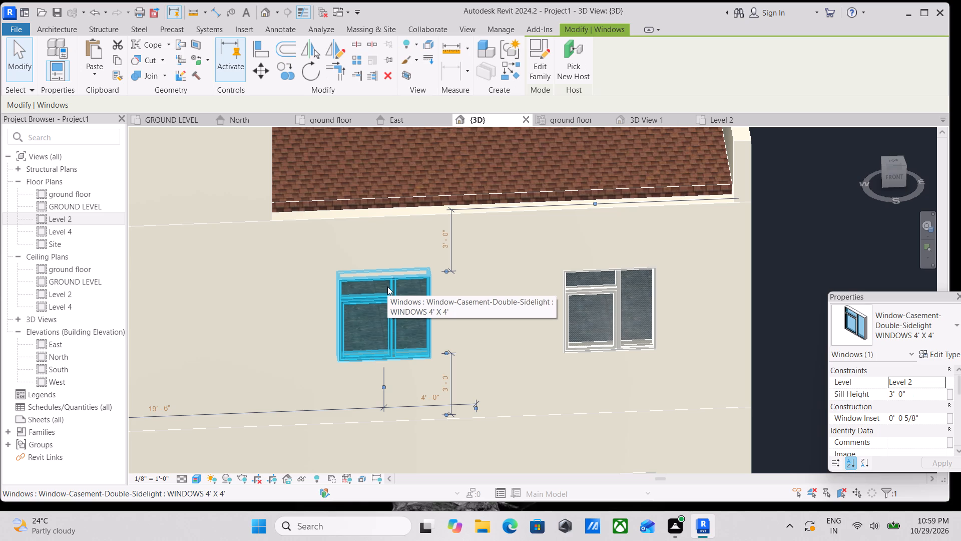
pyautogui.scroll(-2, 389, 287)
pyautogui.moveTo(389, 287); pyautogui.dragTo(507, 255, button='middle')
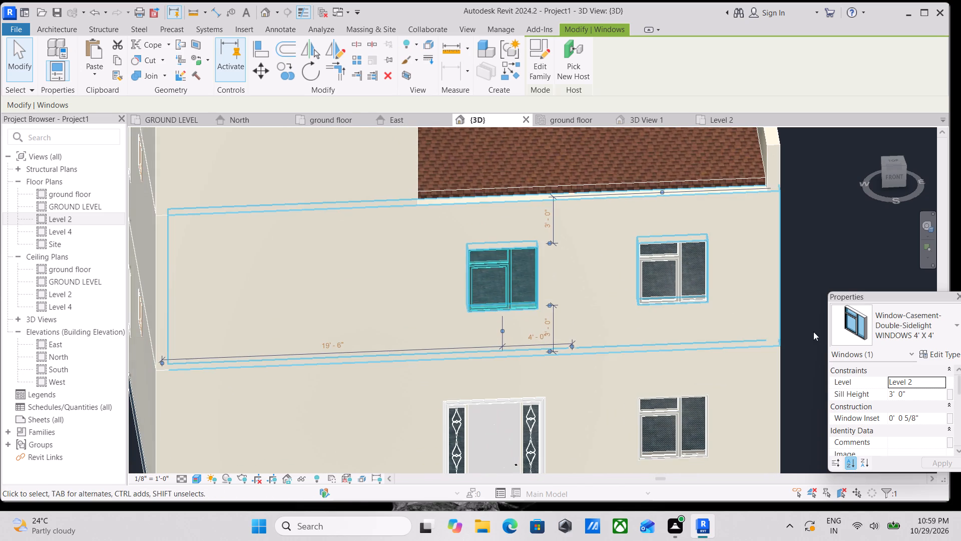
pyautogui.click(945, 355)
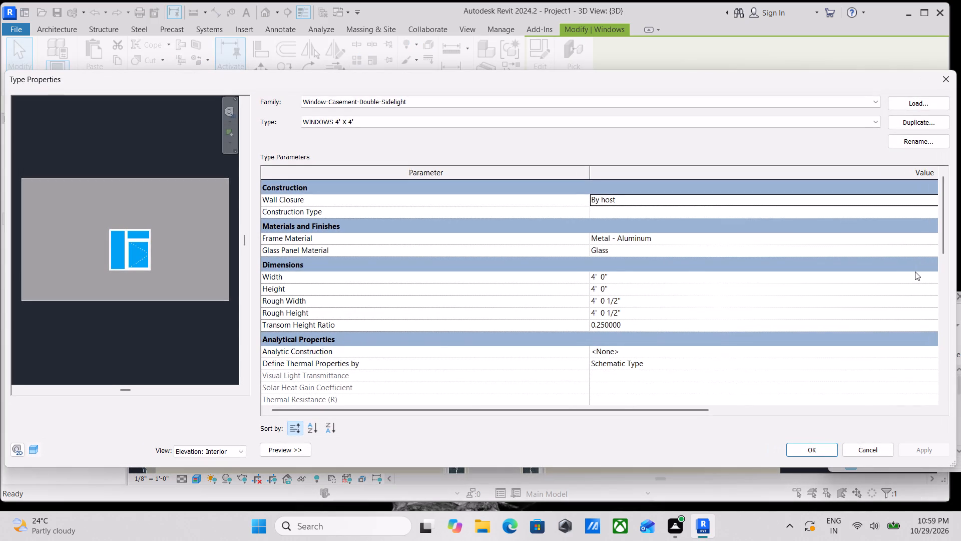
pyautogui.click(912, 120)
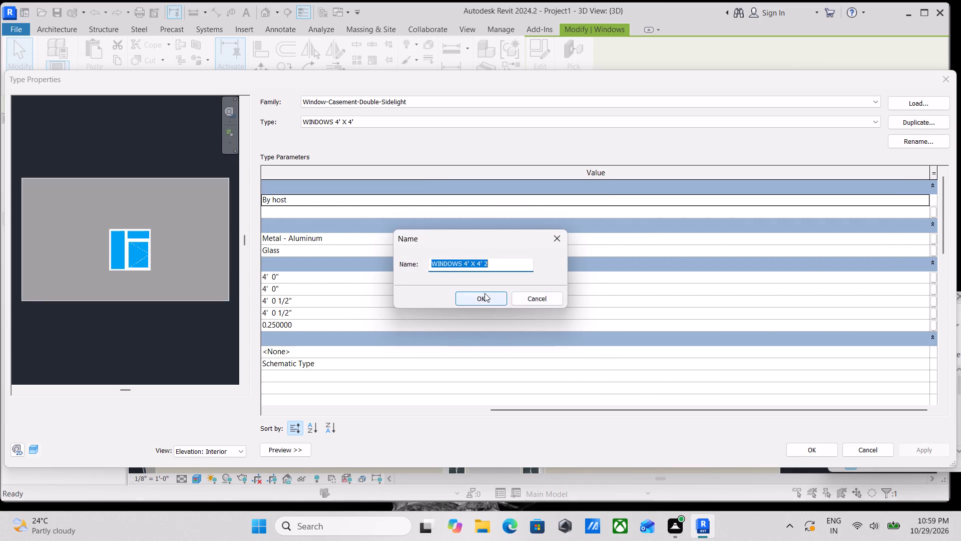
pyautogui.click(485, 293)
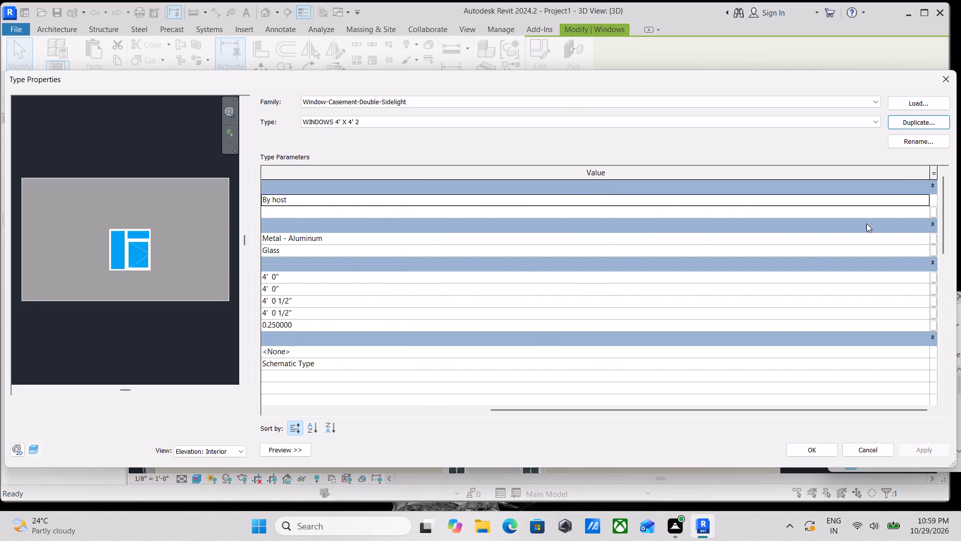
# Open the Metal - Aluminum frame material of the duplicated WINDOWS 4' X 4' 2 type for editing.
pyautogui.click(915, 238)
pyautogui.click(923, 239)
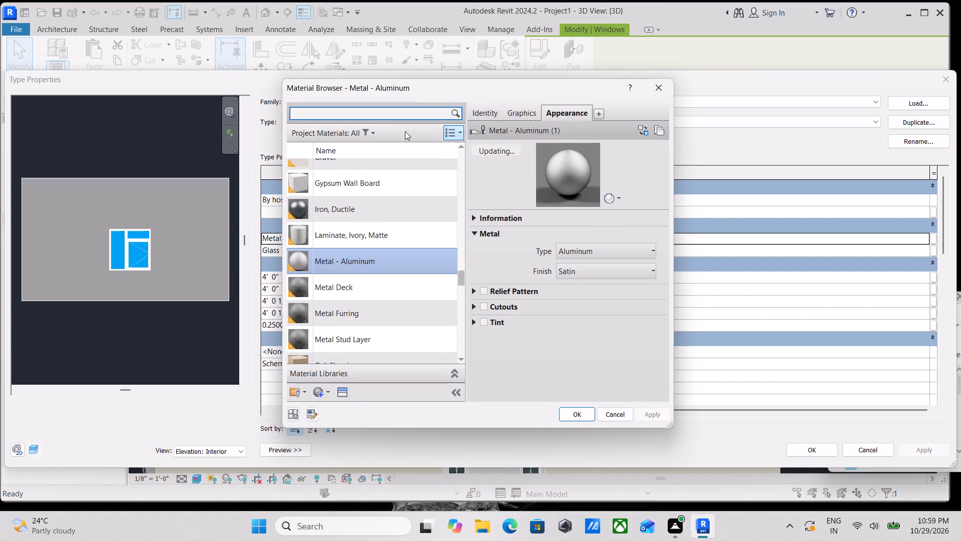
# Look through the metal type and finish options of the Metal - Aluminum material's appearance.
pyautogui.click(324, 112)
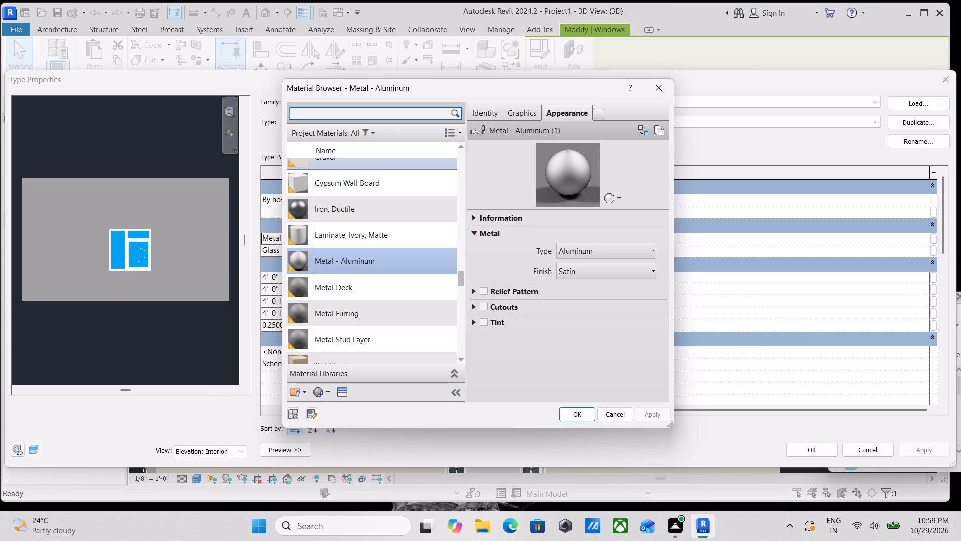
pyautogui.write('LA')
pyautogui.press('BackSpace')
pyautogui.press('BackSpace')
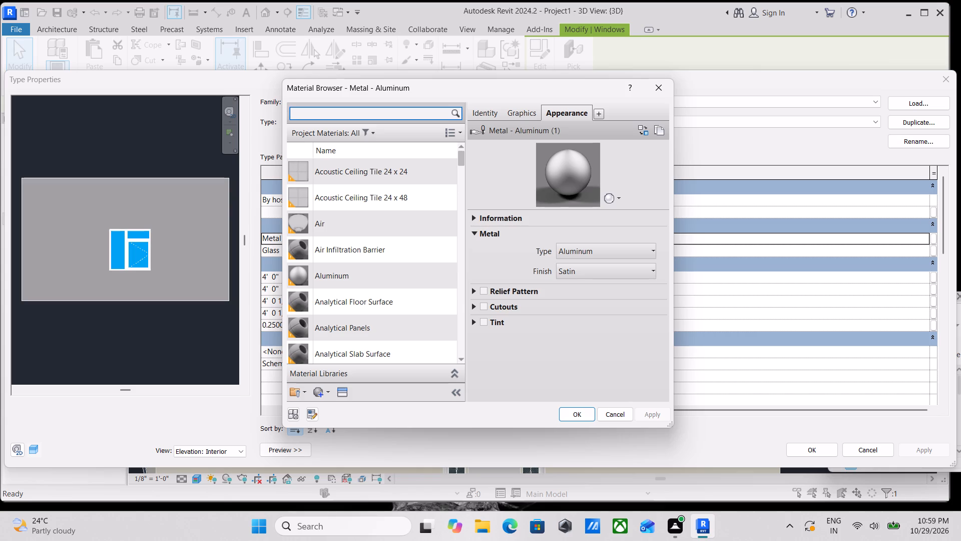
pyautogui.click(597, 248)
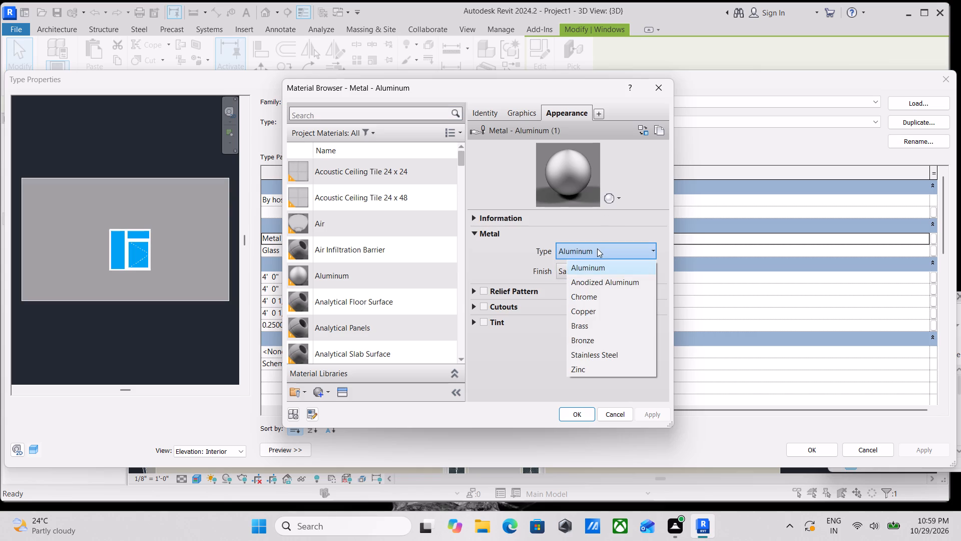
pyautogui.scroll(-1, 594, 353)
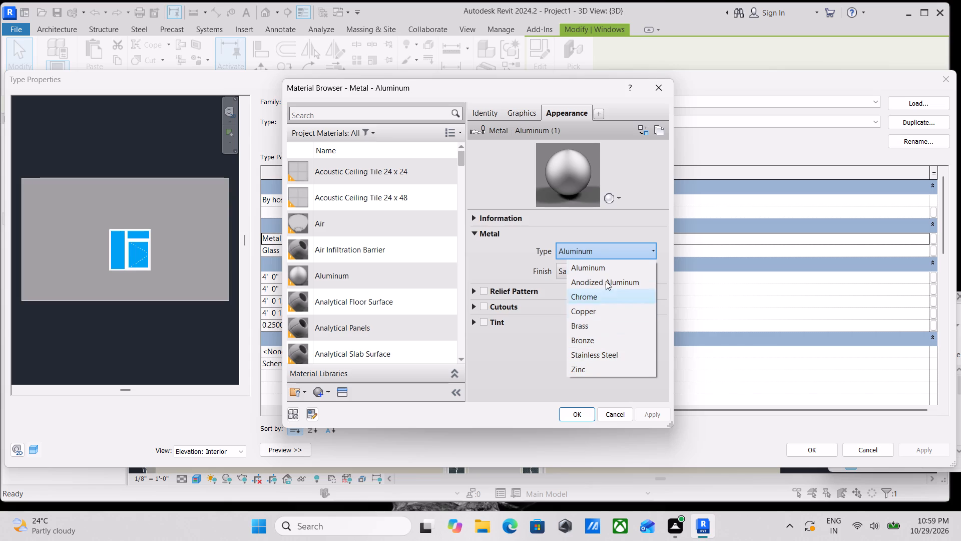
pyautogui.click(605, 255)
pyautogui.click(607, 273)
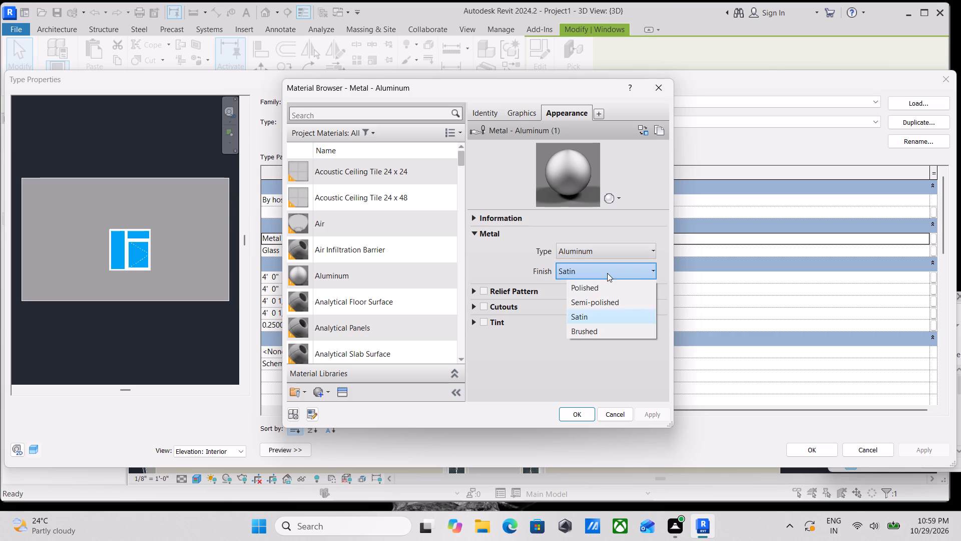
pyautogui.click(607, 273)
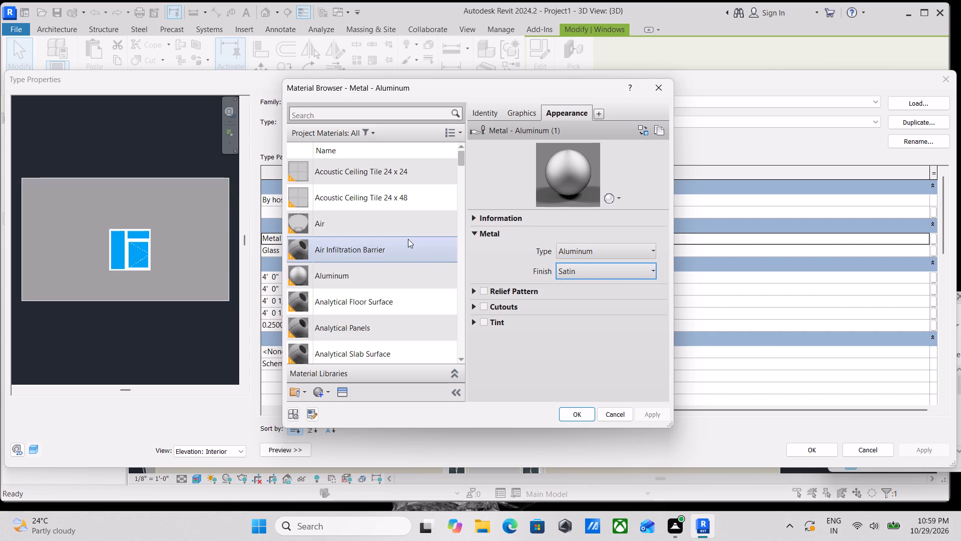
pyautogui.click(366, 116)
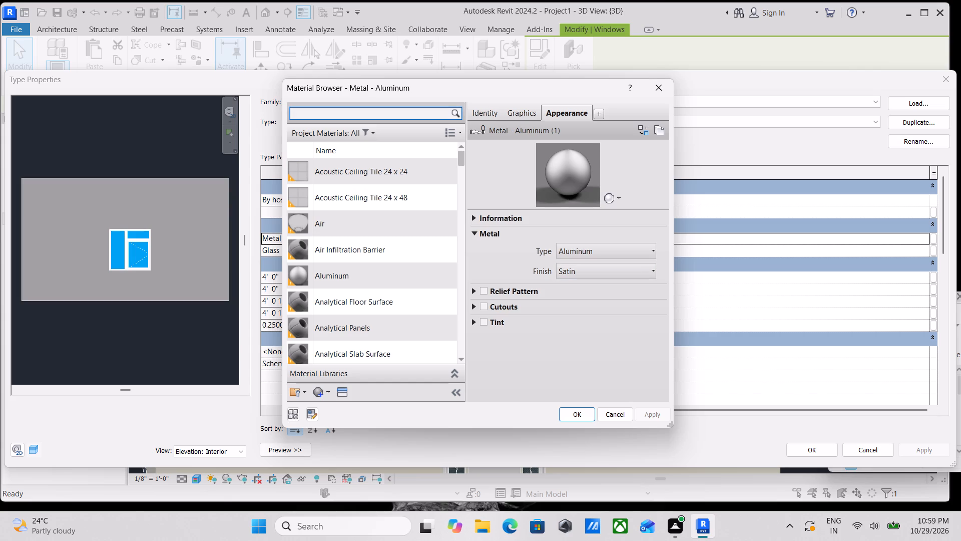
# Create a new material and name it BLACK MATERIAL.
pyautogui.click(316, 394)
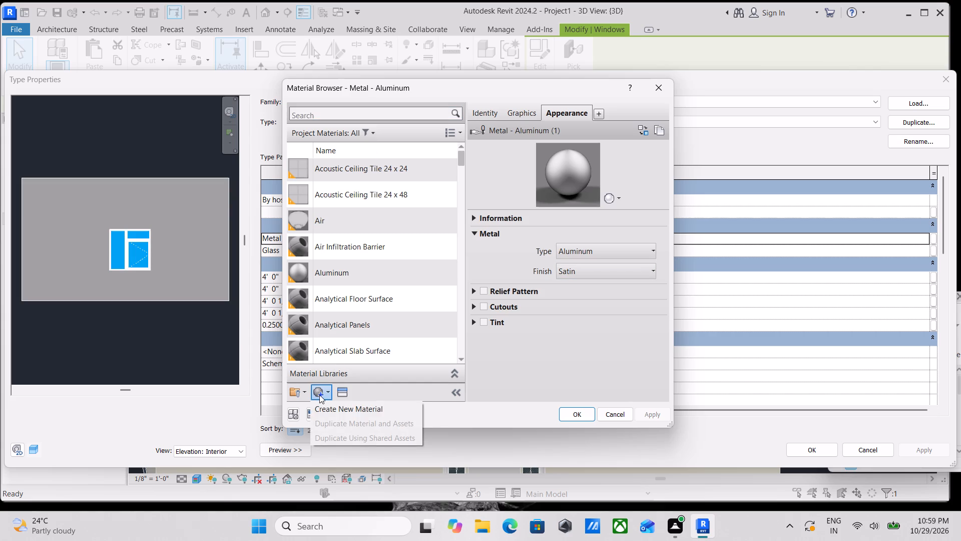
pyautogui.click(330, 409)
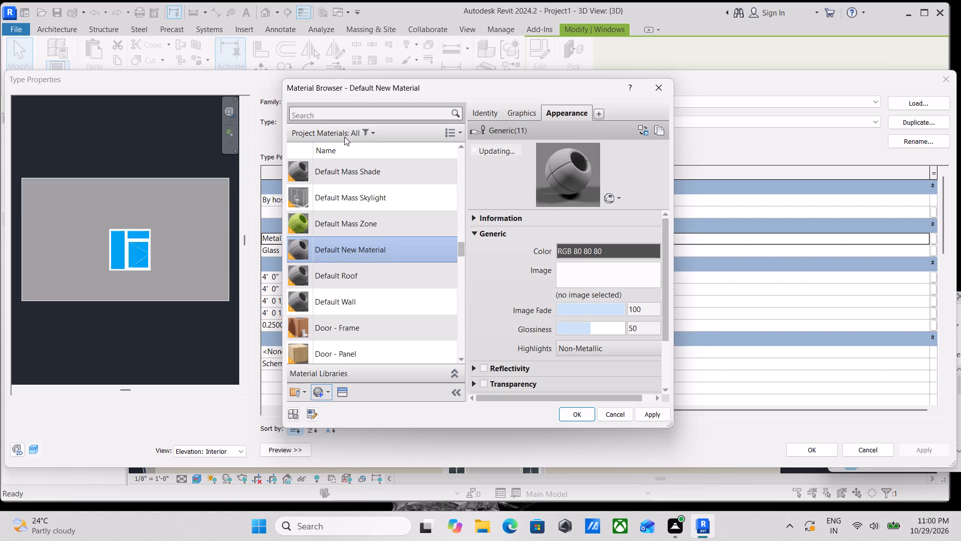
pyautogui.rightClick(345, 244)
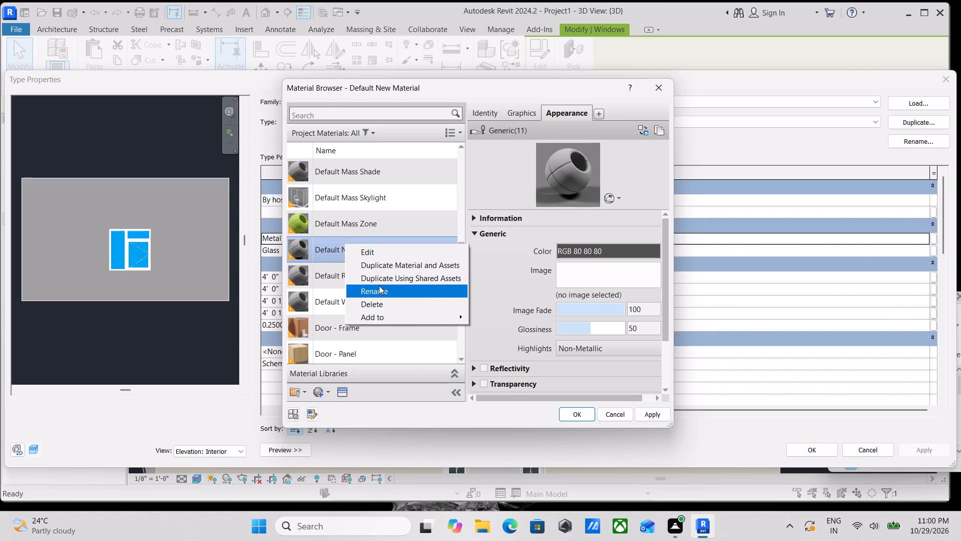
pyautogui.click(379, 286)
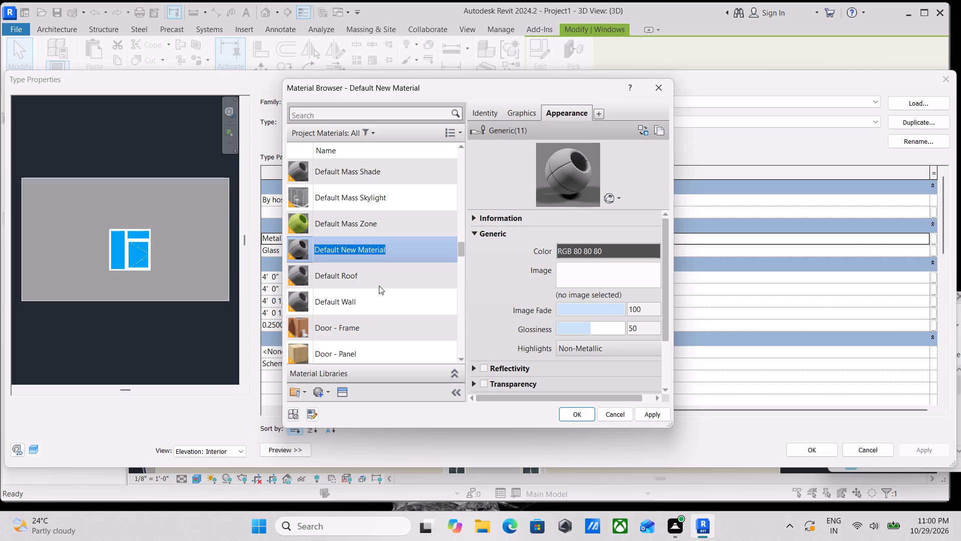
pyautogui.write('BLACK')
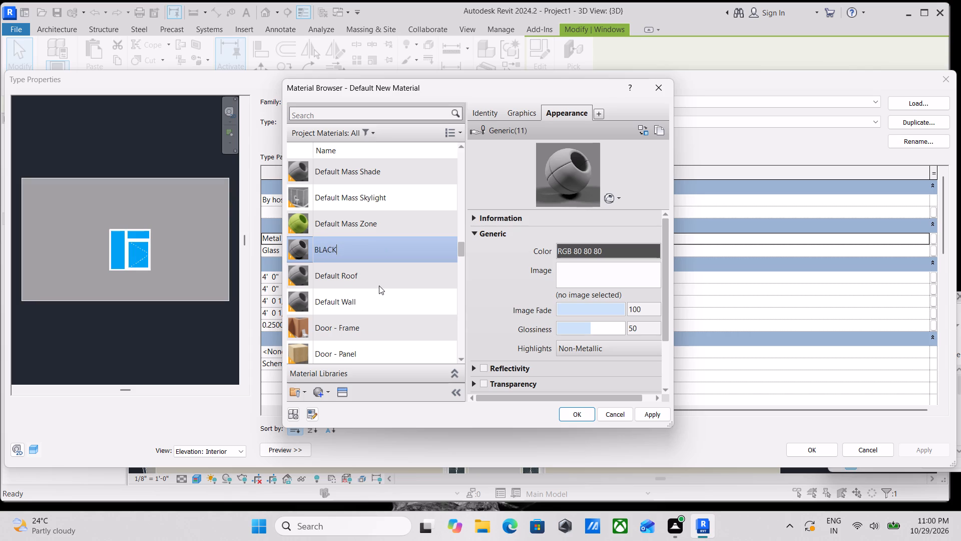
pyautogui.press('space')
pyautogui.write('MATERIAL')
# Set the appearance color of BLACK MATERIAL to RGB 48, 40, 50.
pyautogui.click(568, 248)
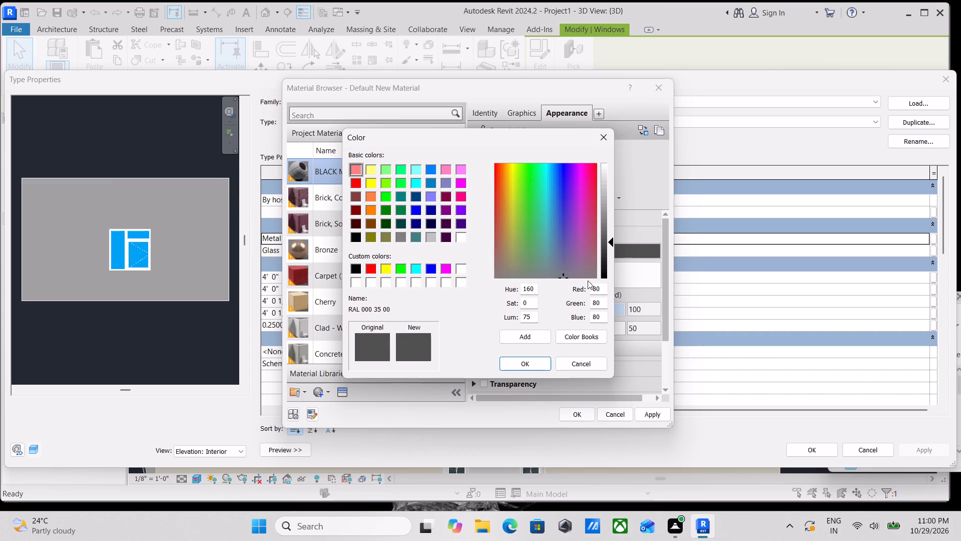
pyautogui.moveTo(601, 290); pyautogui.dragTo(558, 296)
pyautogui.write('48')
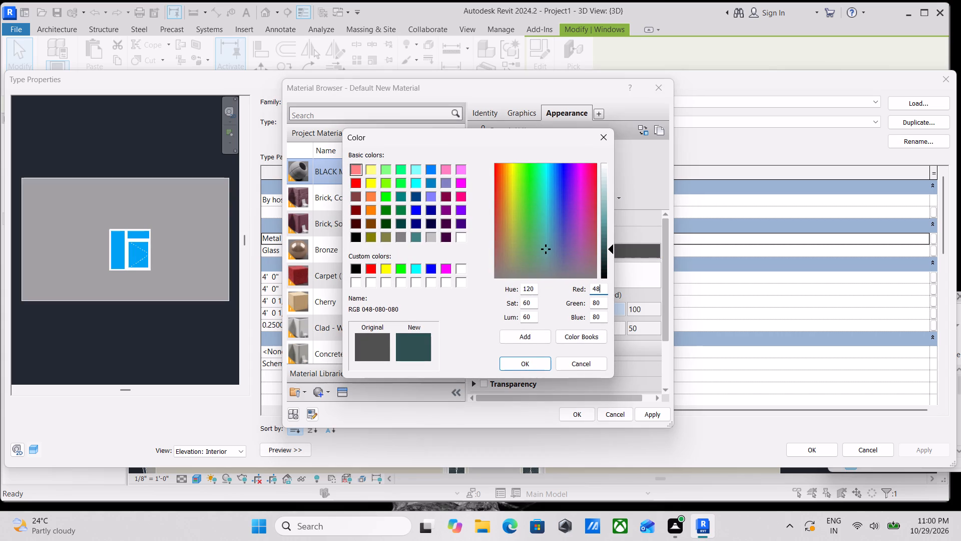
pyautogui.moveTo(600, 301); pyautogui.dragTo(573, 305)
pyautogui.write('40')
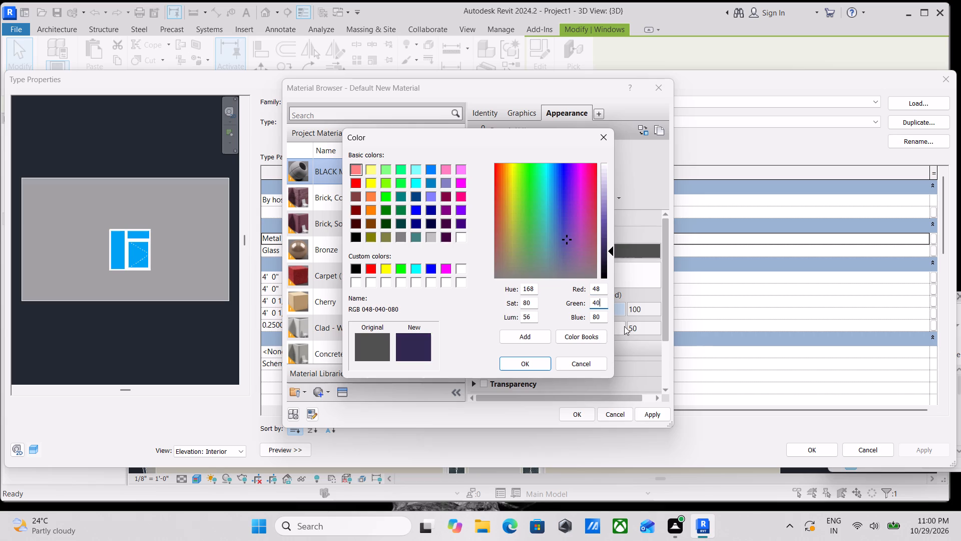
pyautogui.moveTo(604, 319); pyautogui.dragTo(563, 319)
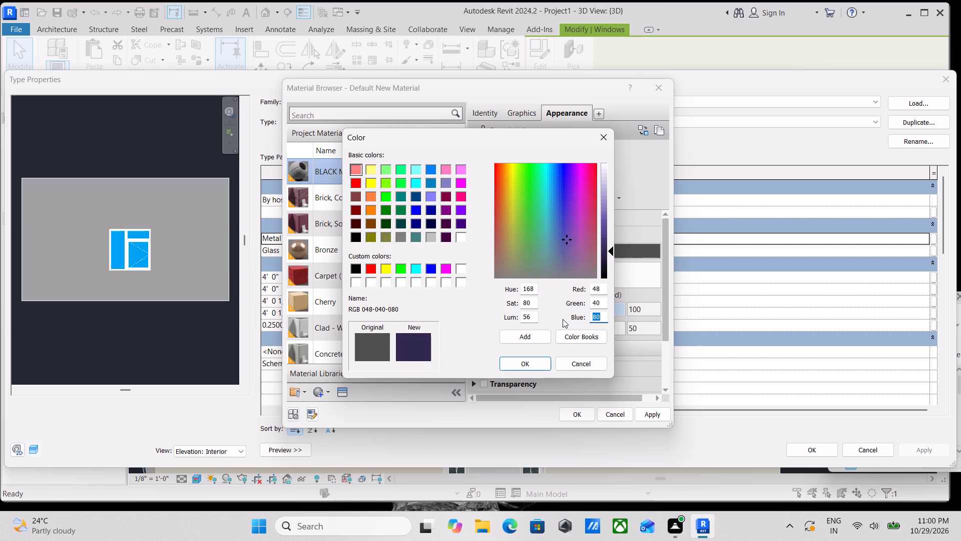
pyautogui.write('50')
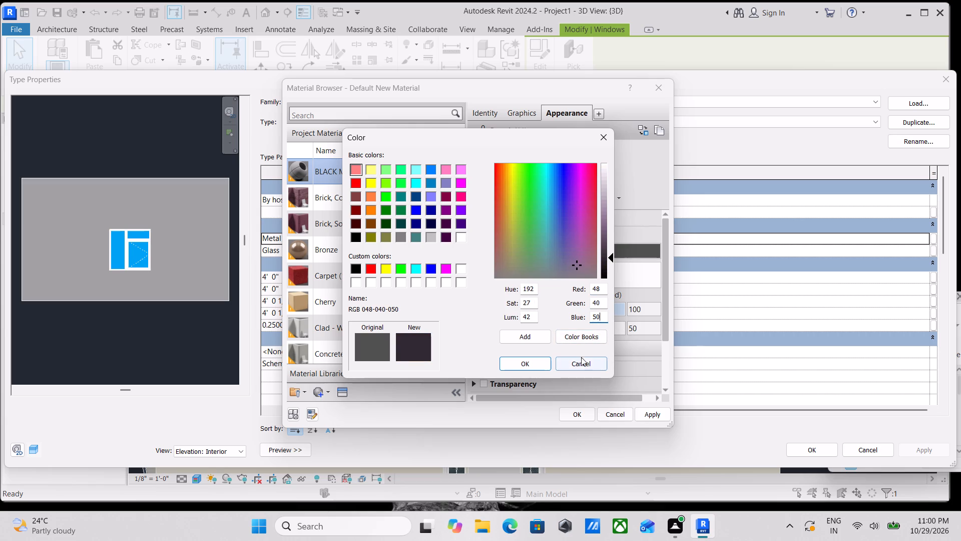
pyautogui.click(516, 368)
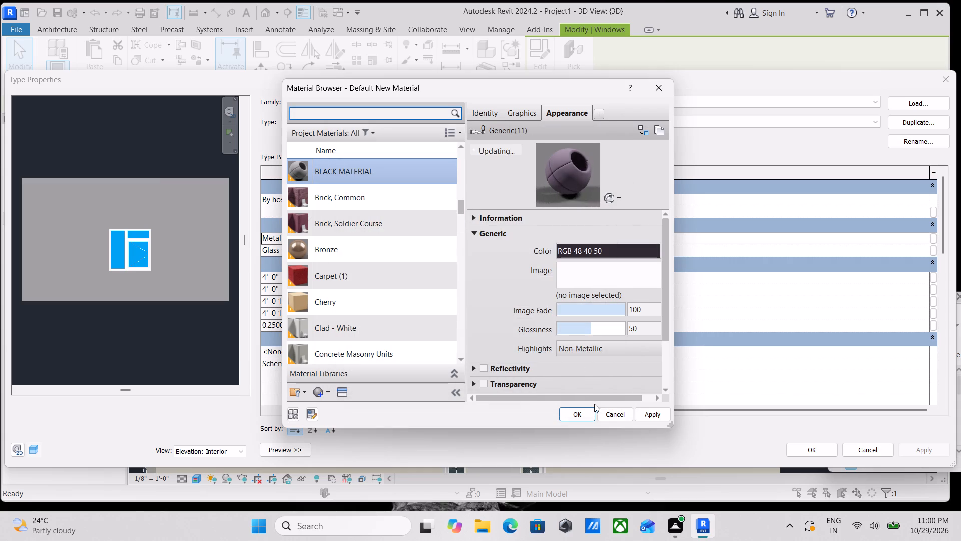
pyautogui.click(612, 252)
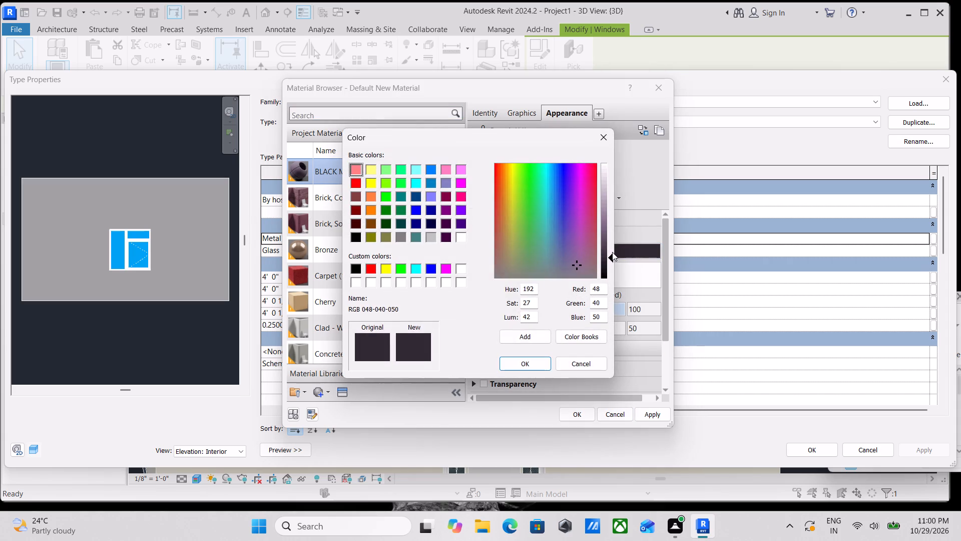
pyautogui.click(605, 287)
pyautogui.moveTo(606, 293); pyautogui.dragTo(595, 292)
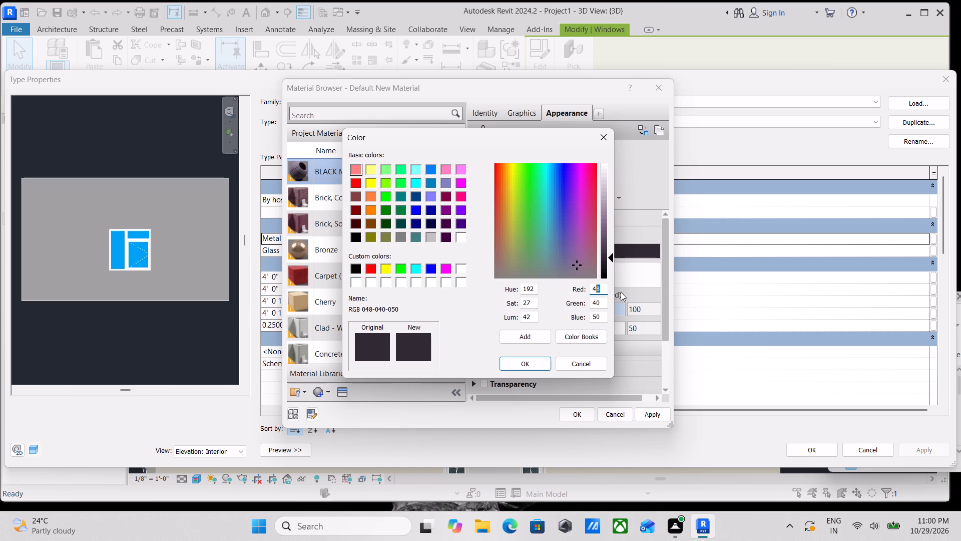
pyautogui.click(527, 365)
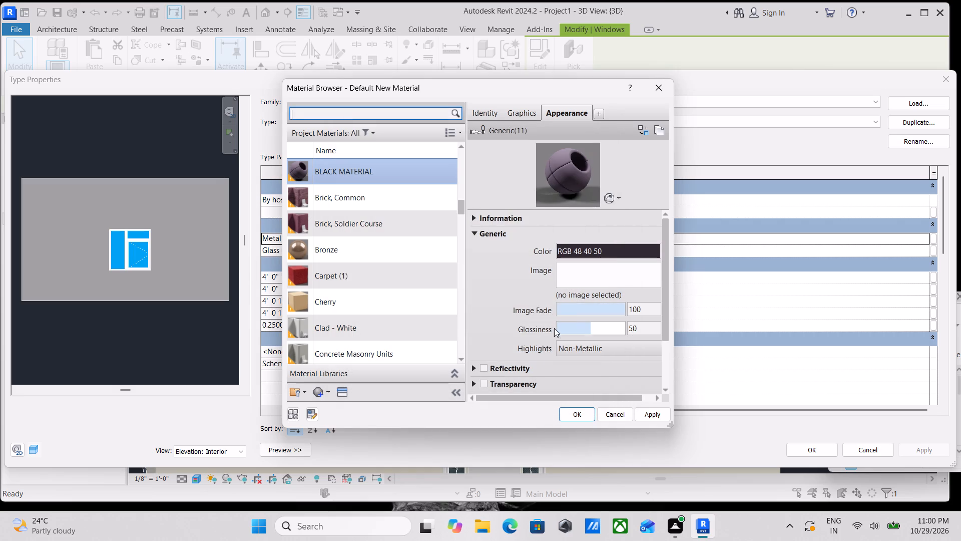
# Change the appearance color of BLACK MATERIAL to RAL 000 30 00 from the RAL DESIGN color book.
pyautogui.scroll(2, 619, 210)
pyautogui.scroll(-2, 594, 377)
pyautogui.scroll(3, 609, 274)
pyautogui.click(609, 224)
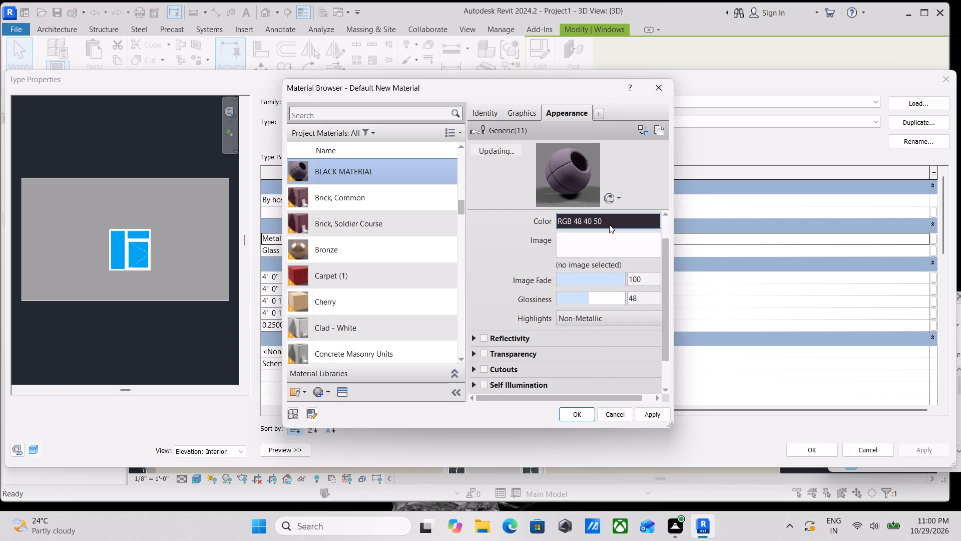
pyautogui.click(579, 339)
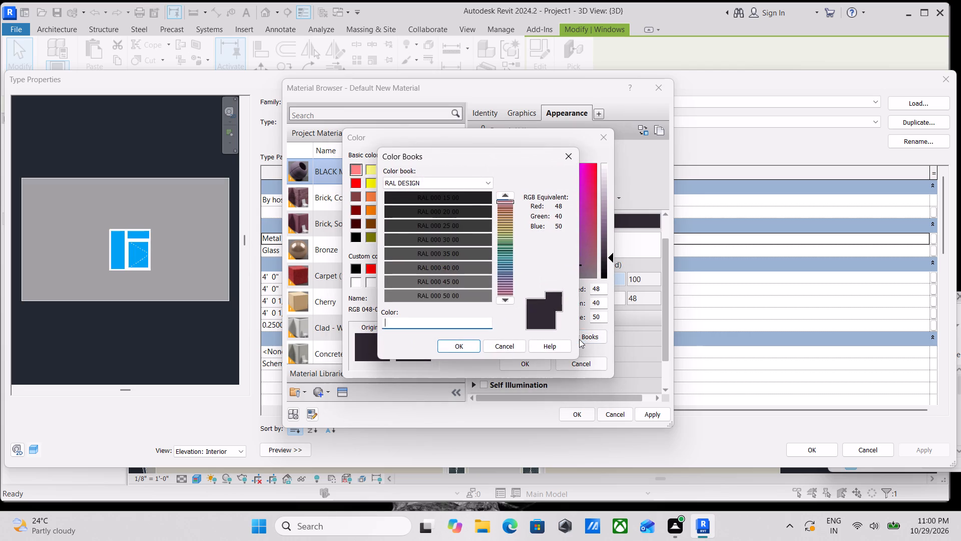
pyautogui.click(452, 240)
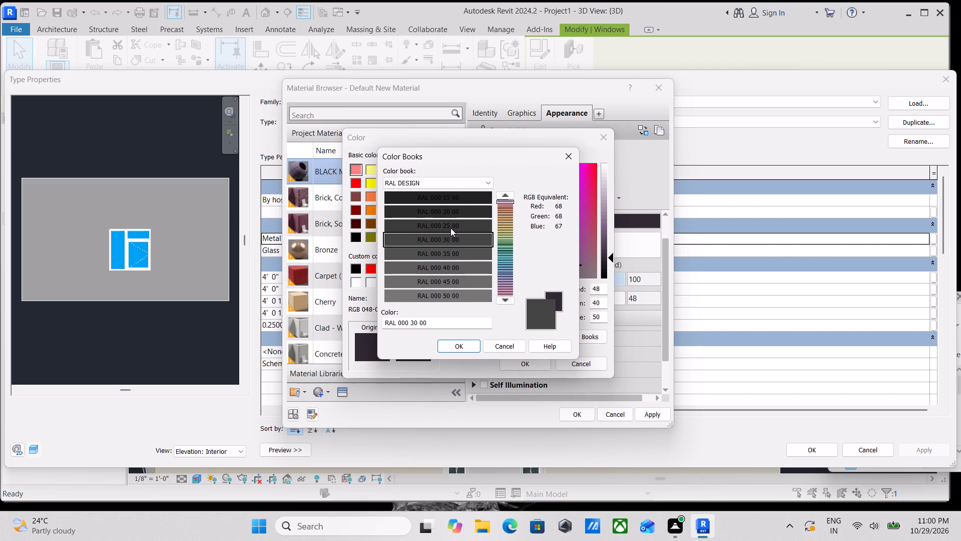
pyautogui.click(450, 228)
pyautogui.click(451, 219)
pyautogui.click(453, 209)
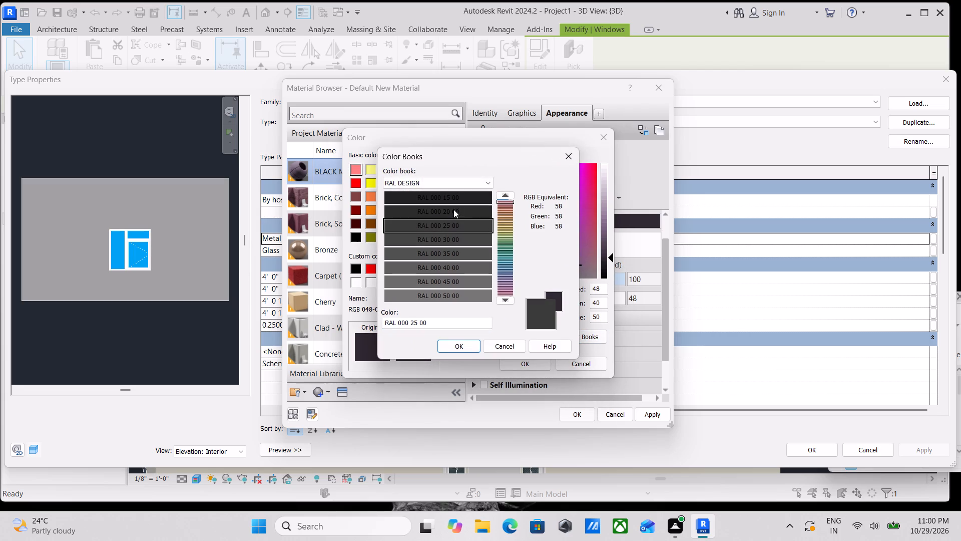
pyautogui.click(454, 220)
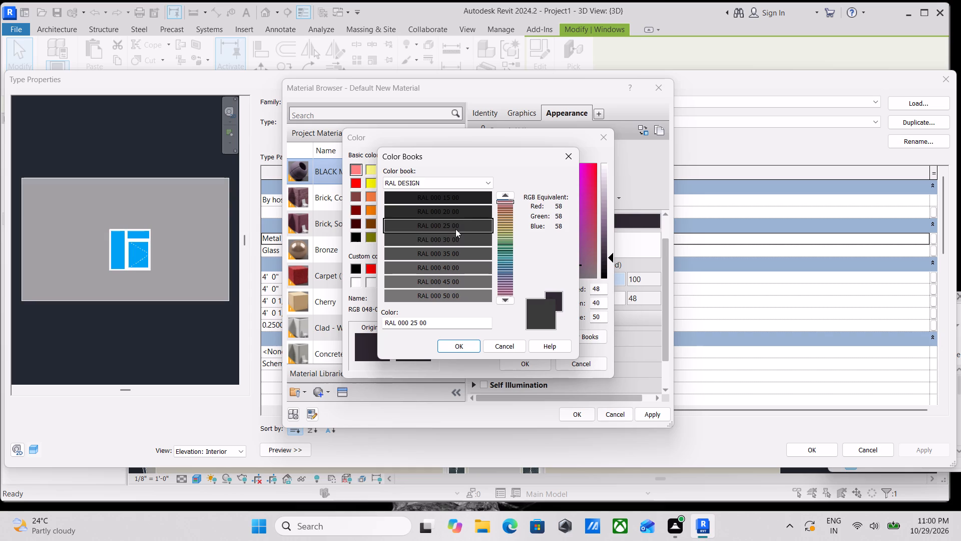
pyautogui.click(455, 228)
pyautogui.click(451, 235)
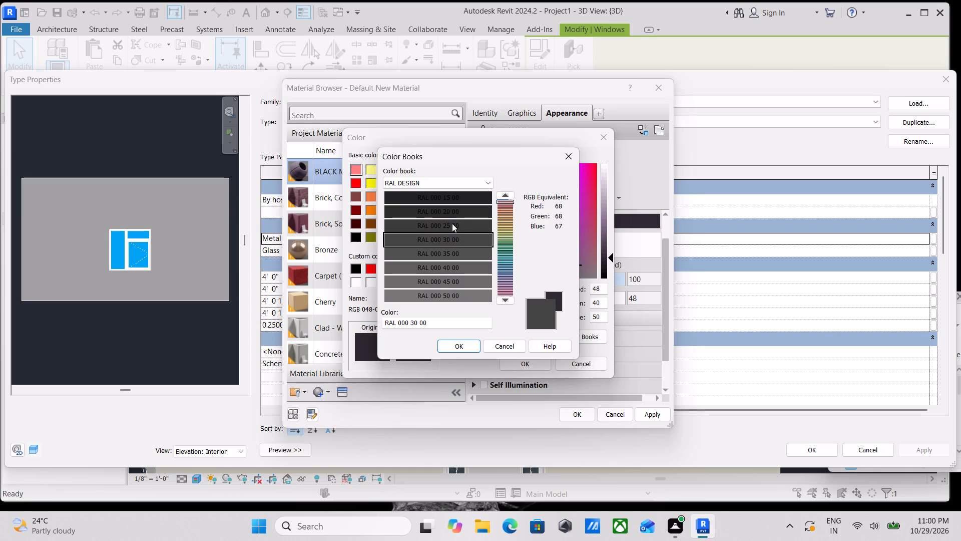
pyautogui.click(452, 217)
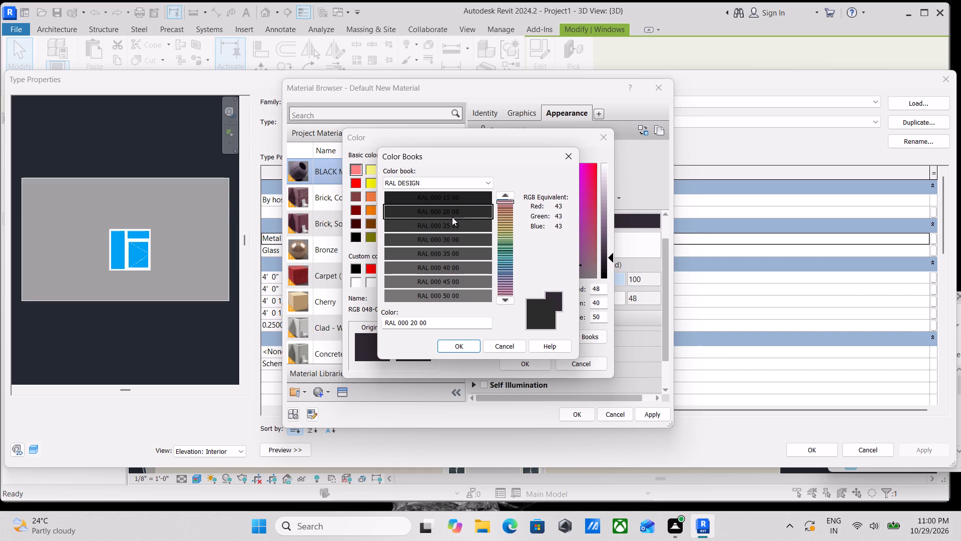
pyautogui.click(445, 194)
pyautogui.click(442, 210)
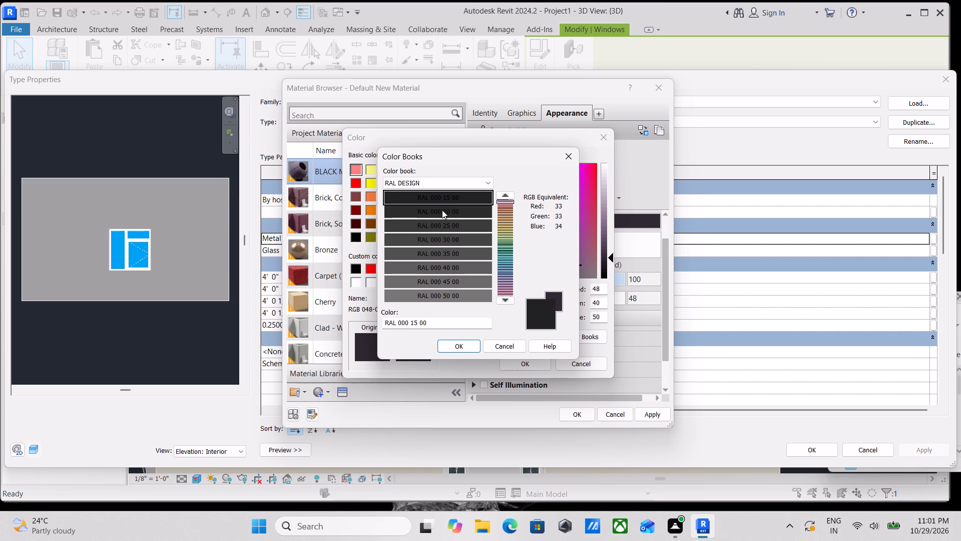
pyautogui.click(442, 239)
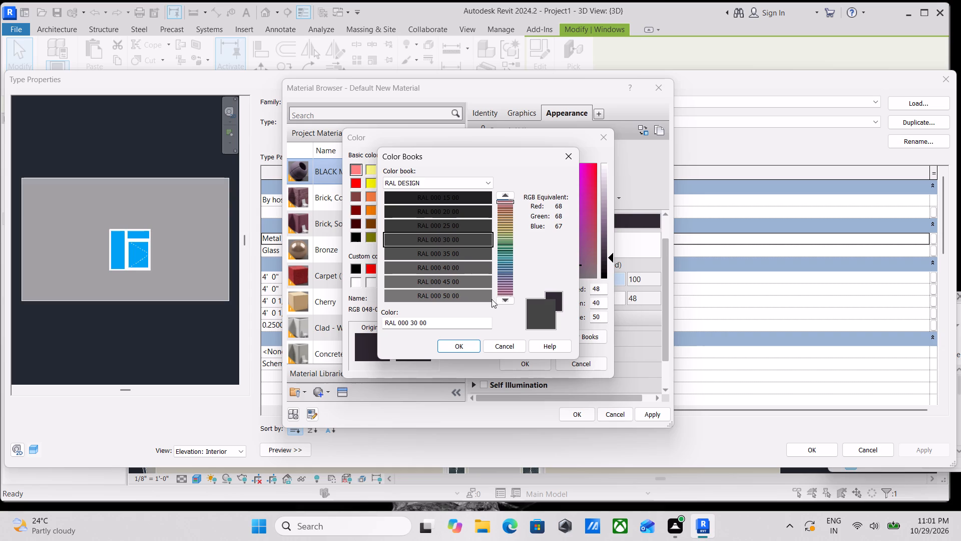
pyautogui.click(457, 344)
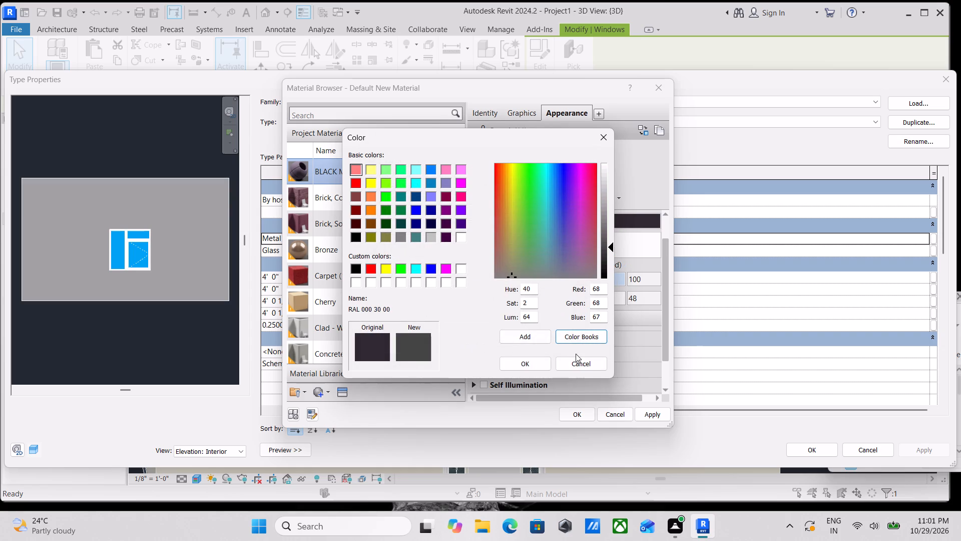
pyautogui.click(528, 365)
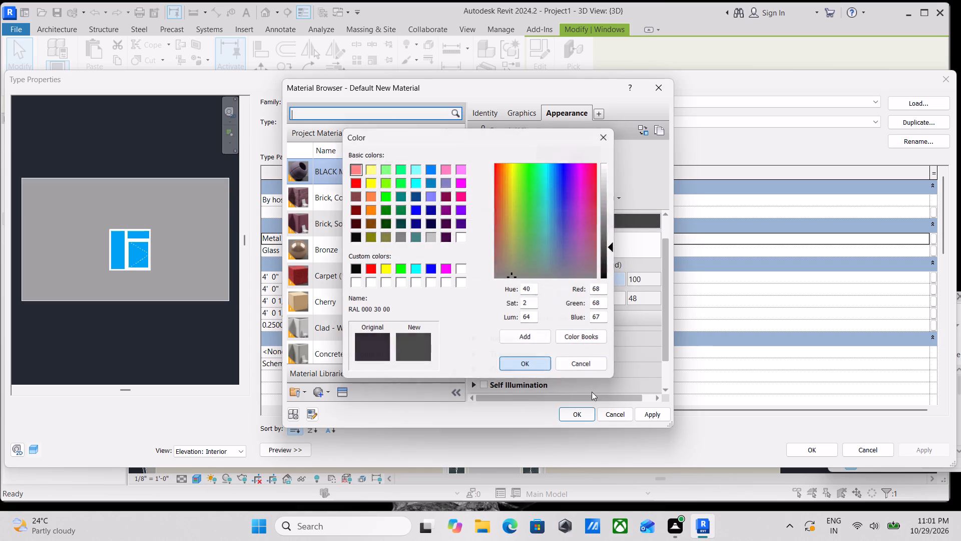
# Assign BLACK MATERIAL as the frame material of the WINDOWS 4' X 4' 2 type and apply the type properties.
pyautogui.click(649, 418)
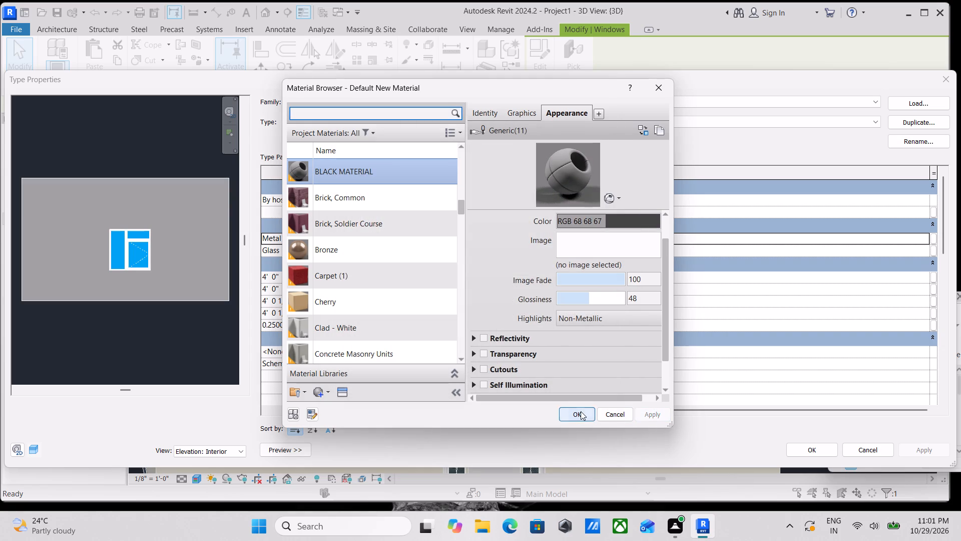
pyautogui.click(581, 411)
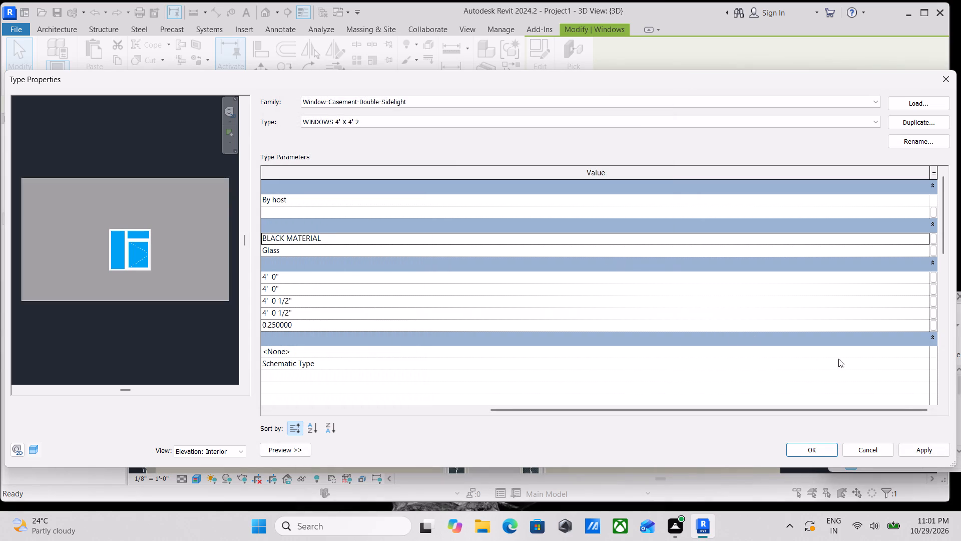
pyautogui.click(913, 450)
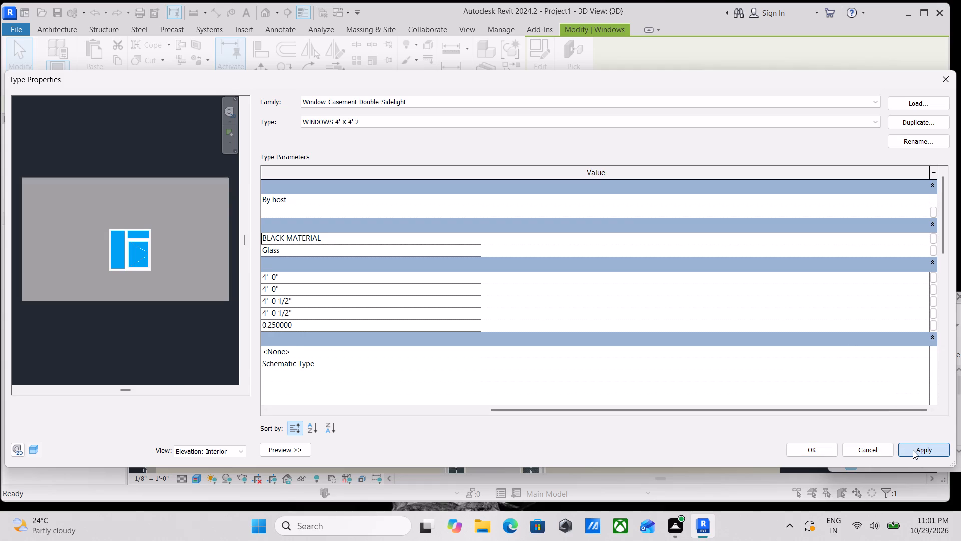
pyautogui.click(819, 450)
pyautogui.scroll(-2, 680, 287)
pyautogui.scroll(3, 637, 311)
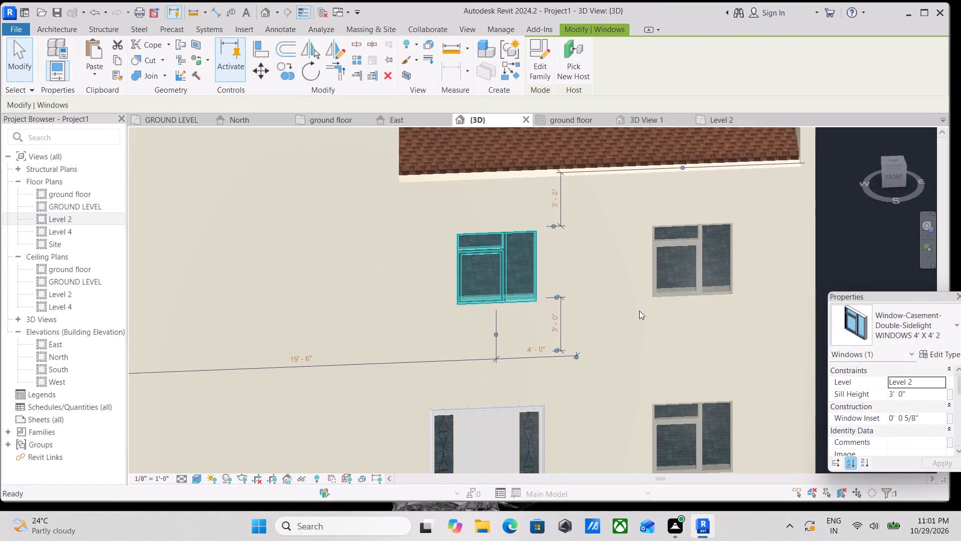
pyautogui.press('Escape')
# Examine the frame finish of the upper-floor window above the entrance and compare it with the adjacent window.
pyautogui.scroll(8, 540, 303)
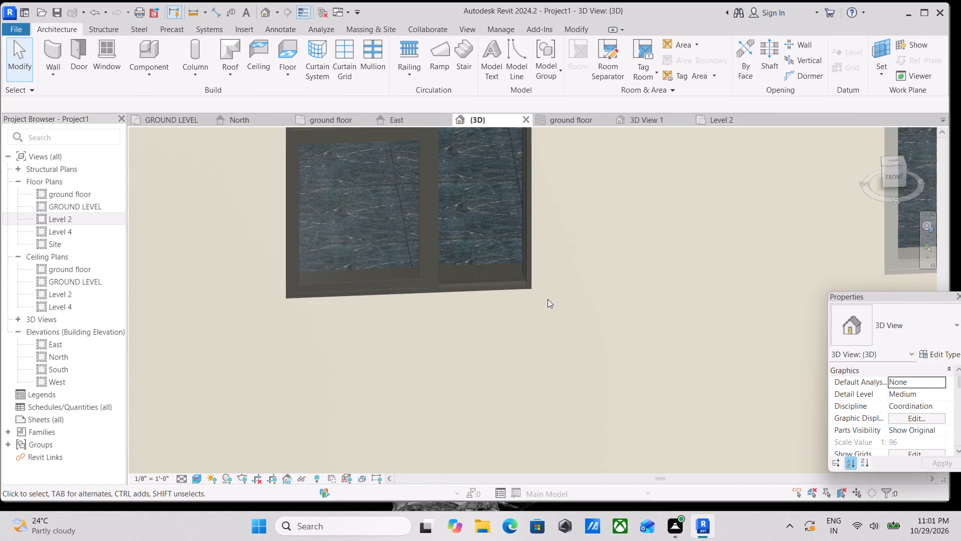
pyautogui.scroll(-2, 556, 293)
pyautogui.moveTo(557, 292); pyautogui.dragTo(475, 315, button='middle')
pyautogui.scroll(1, 482, 311)
pyautogui.scroll(-2, 561, 304)
pyautogui.moveTo(561, 304); pyautogui.dragTo(393, 339, button='middle')
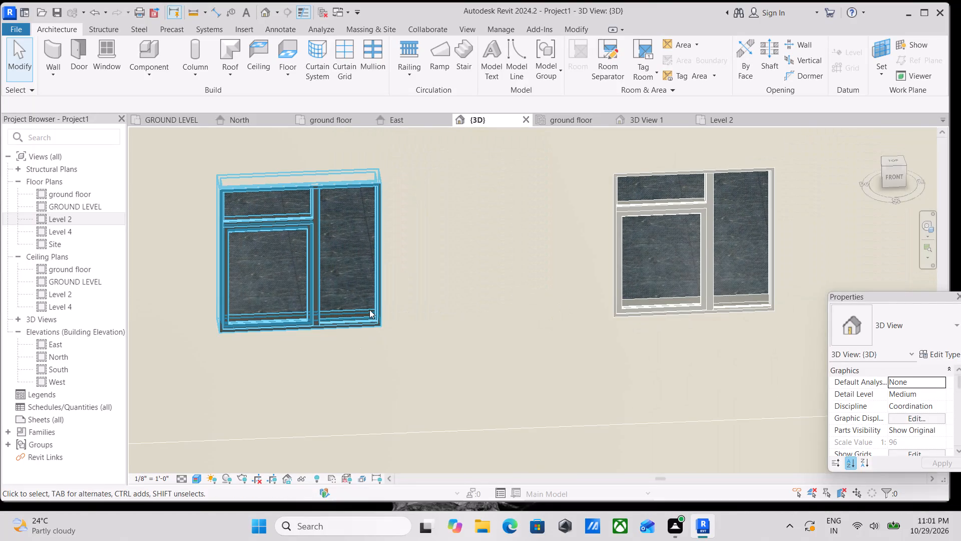
pyautogui.click(369, 309)
pyautogui.press('Escape')
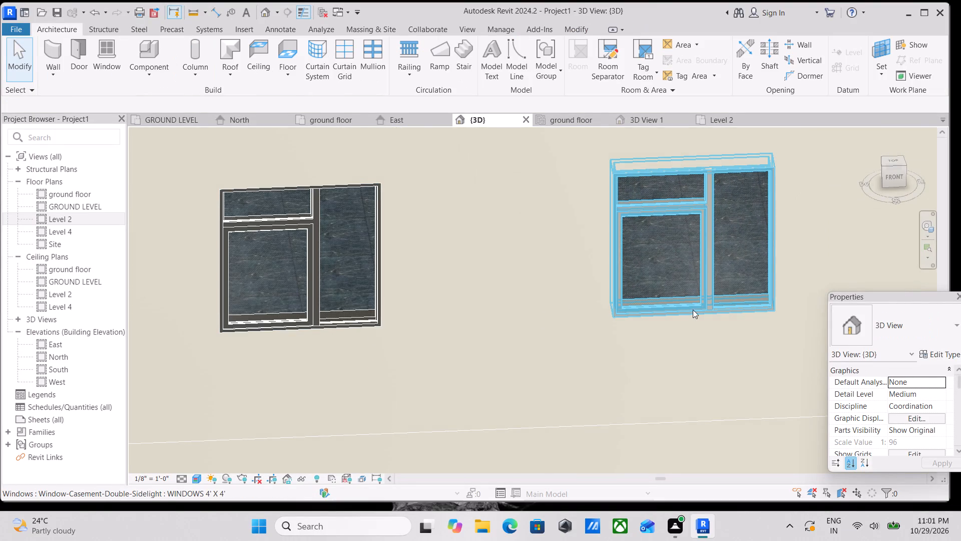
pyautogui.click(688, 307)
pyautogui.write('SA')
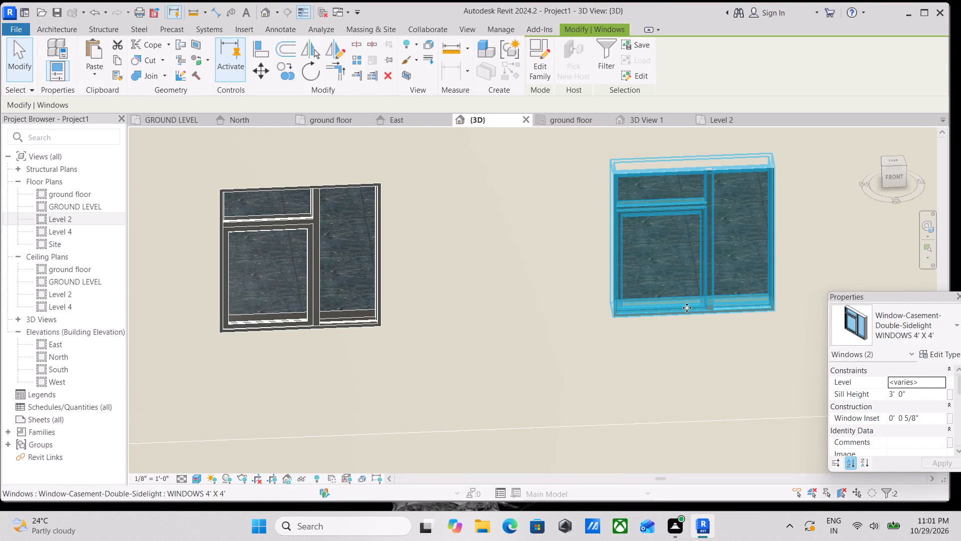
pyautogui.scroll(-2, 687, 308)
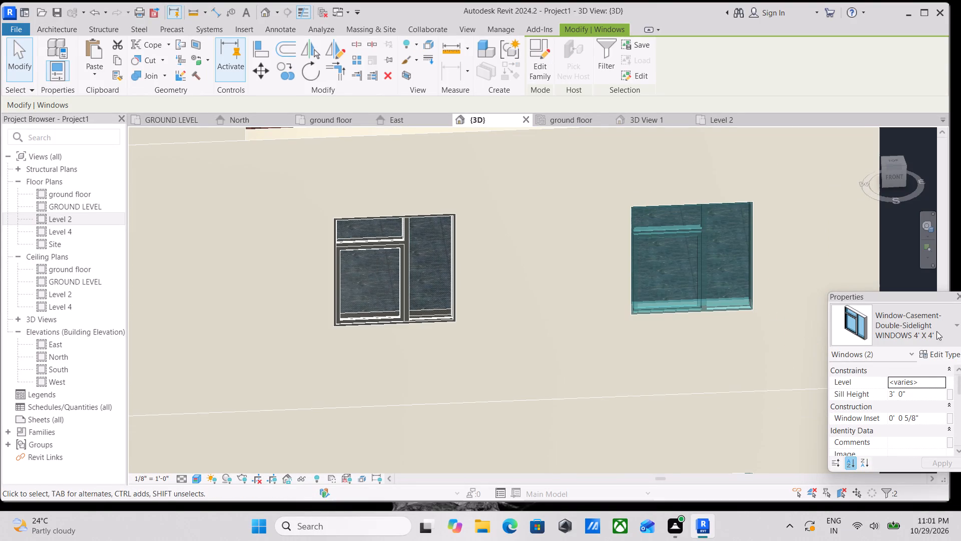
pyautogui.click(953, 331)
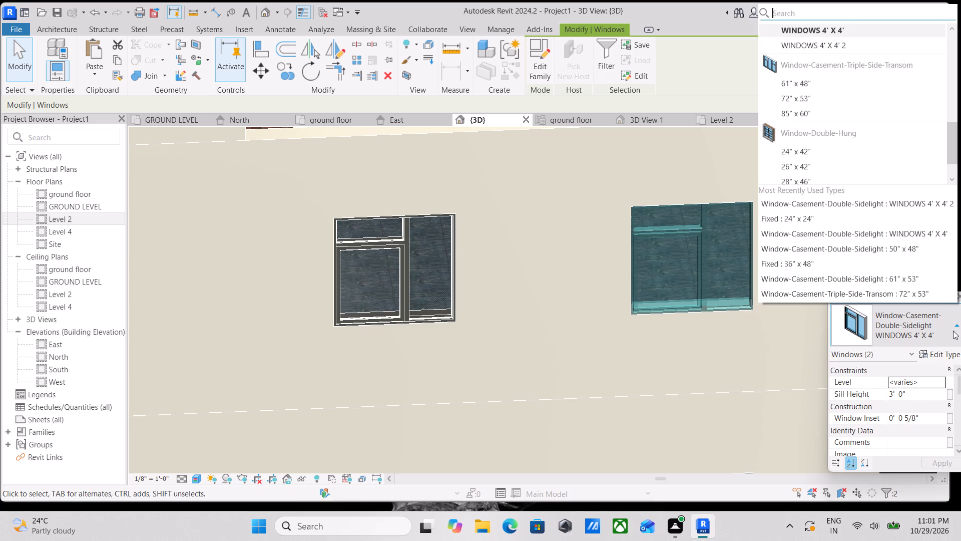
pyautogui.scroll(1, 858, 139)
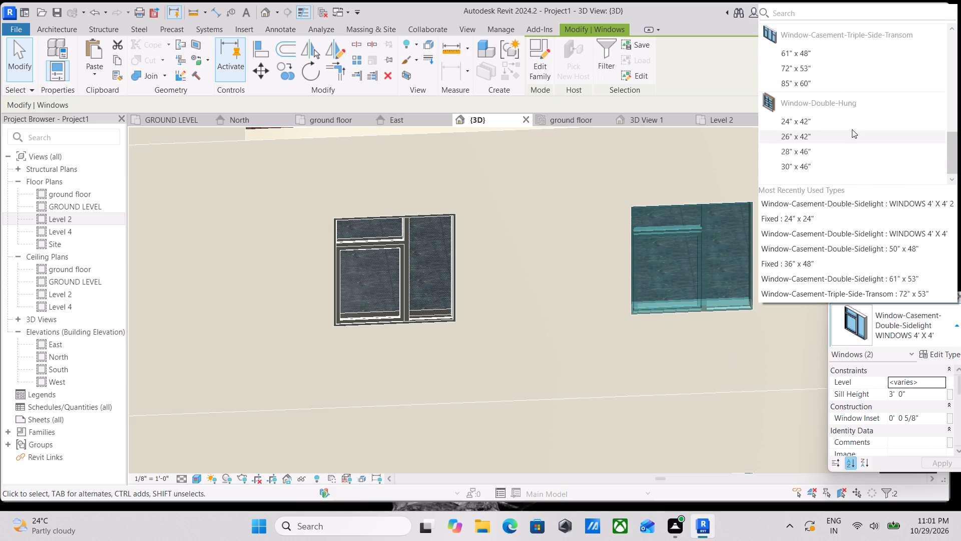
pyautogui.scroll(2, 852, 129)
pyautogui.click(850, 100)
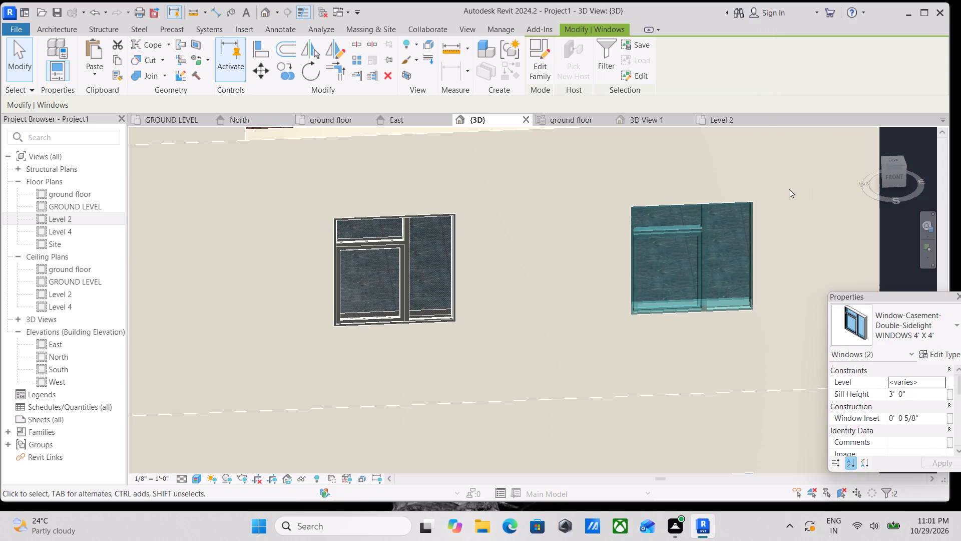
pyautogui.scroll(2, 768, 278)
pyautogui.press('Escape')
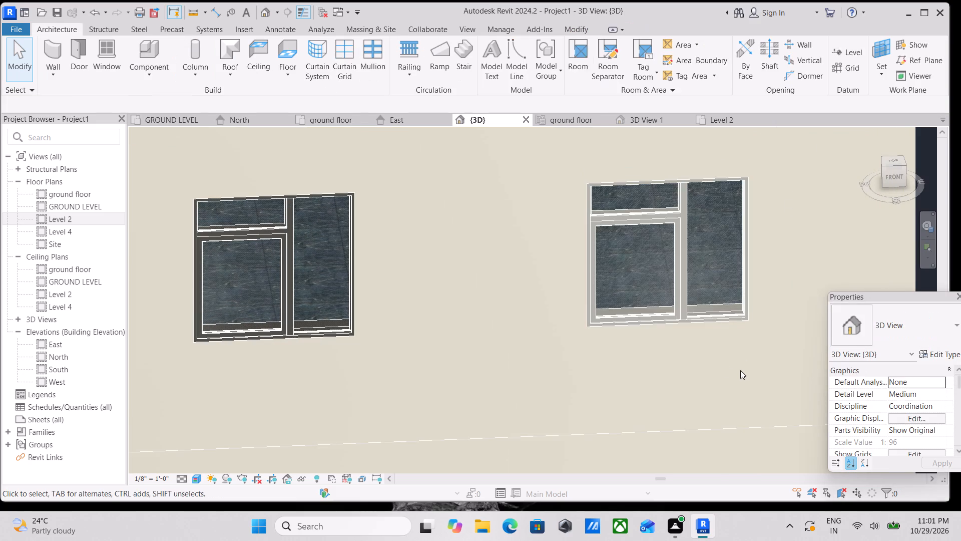
# Select all instances of the WINDOWS 4' X 4' type and change them to the WINDOWS 4' X 4' 2 type.
pyautogui.click(682, 300)
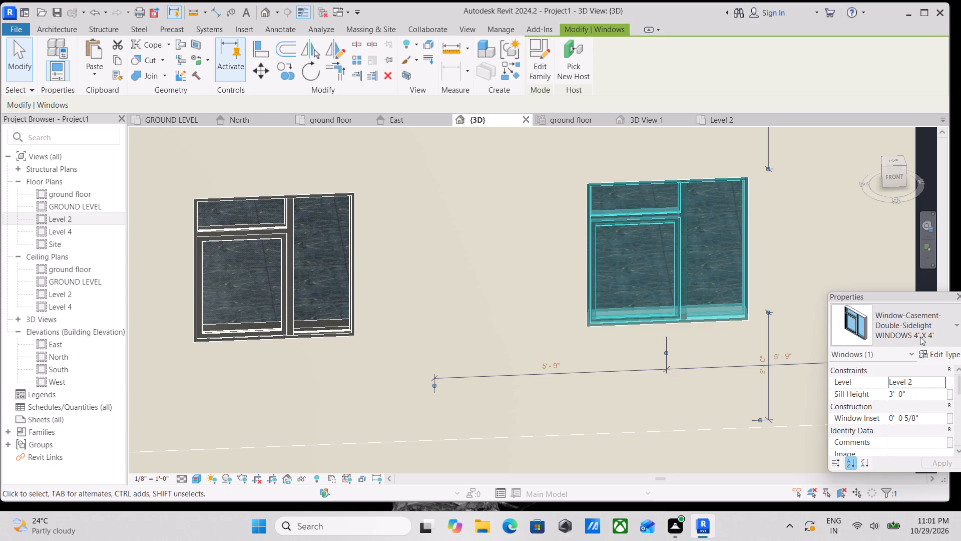
pyautogui.press('s')
pyautogui.press('a')
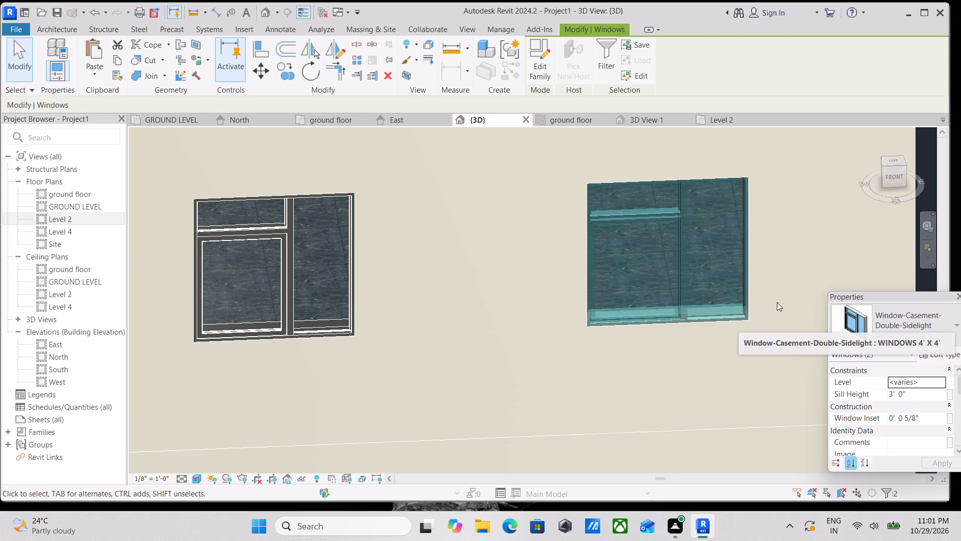
pyautogui.click(926, 322)
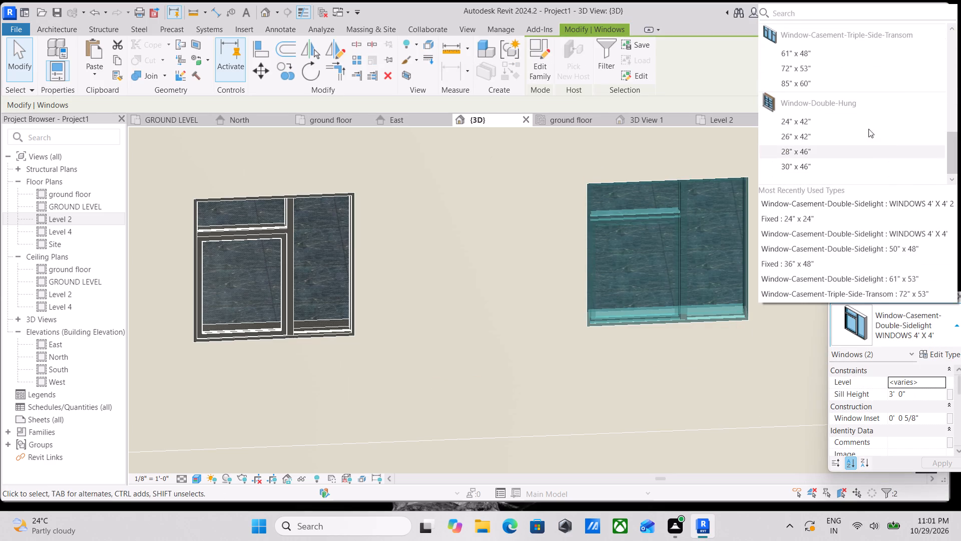
pyautogui.scroll(-2, 850, 147)
pyautogui.scroll(-2, 785, 221)
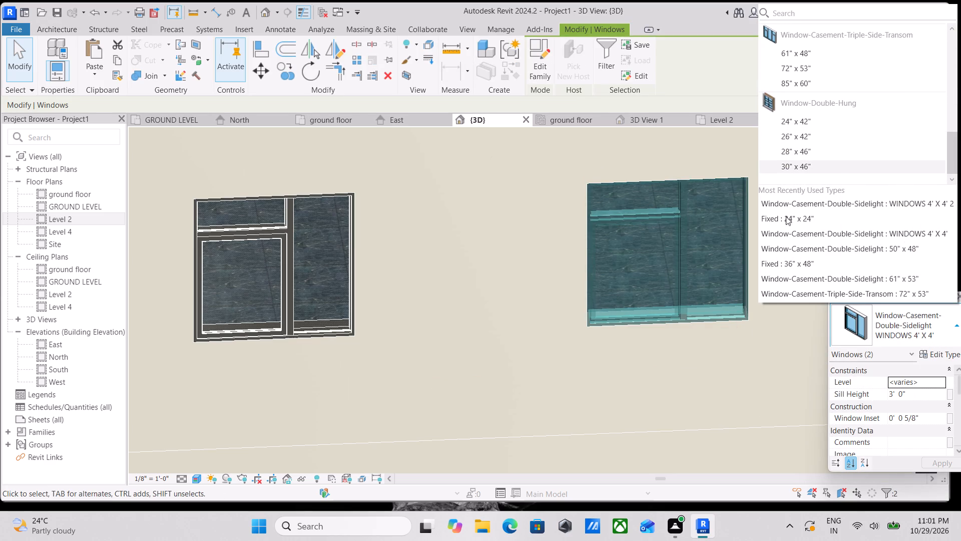
pyautogui.scroll(2, 819, 85)
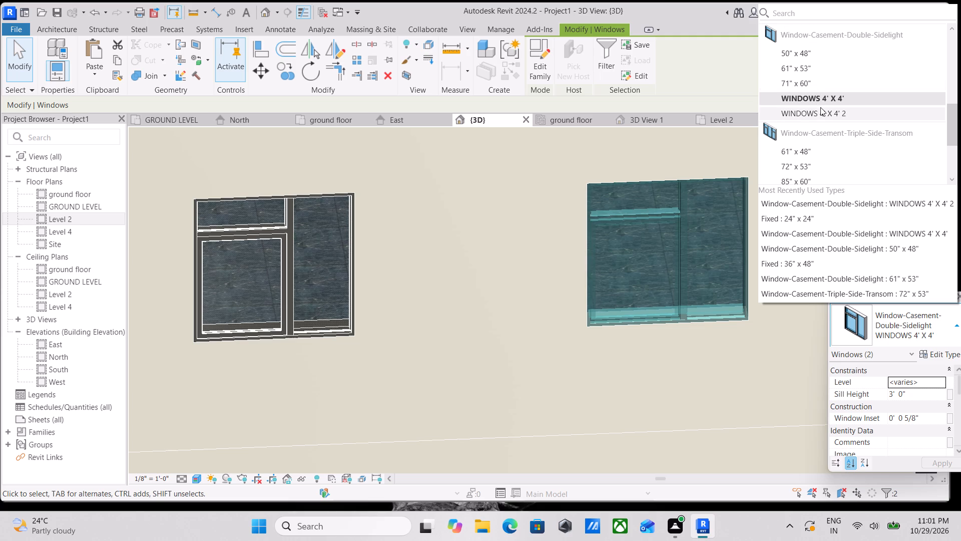
pyautogui.click(820, 111)
pyautogui.scroll(2, 684, 320)
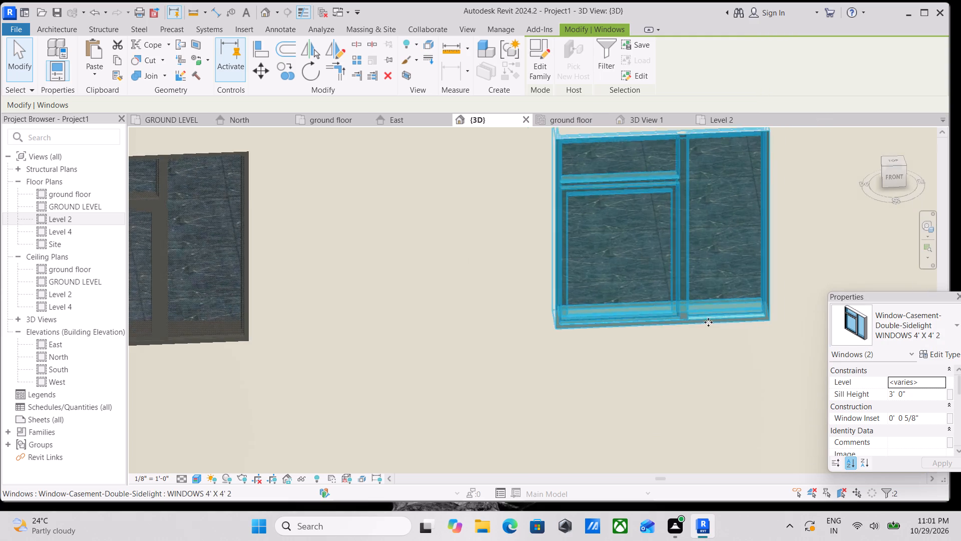
pyautogui.scroll(1, 708, 322)
pyautogui.scroll(2, 746, 337)
pyautogui.press('Escape')
# Examine the front facade, its window frames and the whole house from different angles.
pyautogui.scroll(-6, 710, 319)
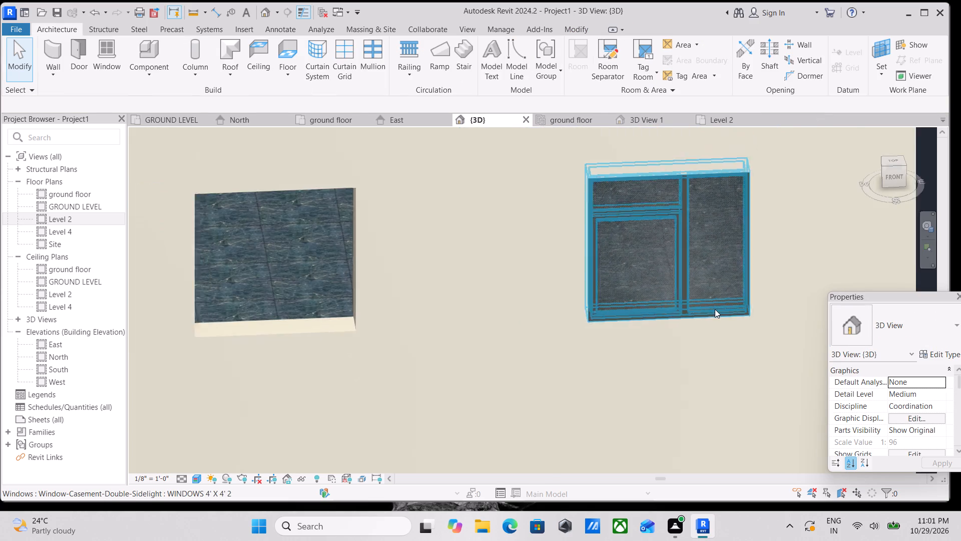
pyautogui.scroll(-5, 715, 309)
pyautogui.middleClick(587, 332)
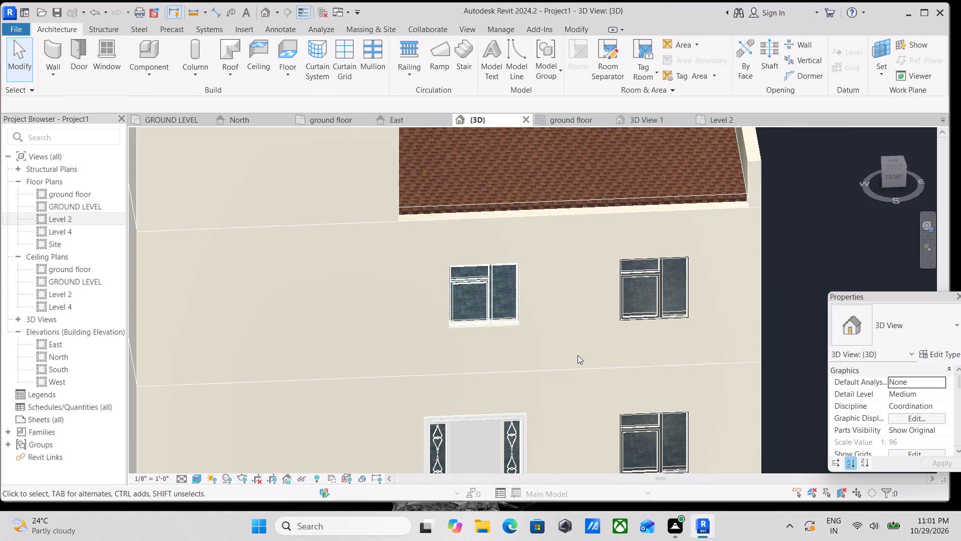
pyautogui.scroll(-7, 563, 342)
pyautogui.scroll(1, 519, 337)
pyautogui.scroll(-3, 519, 337)
pyautogui.moveTo(519, 337); pyautogui.dragTo(491, 268, button='middle')
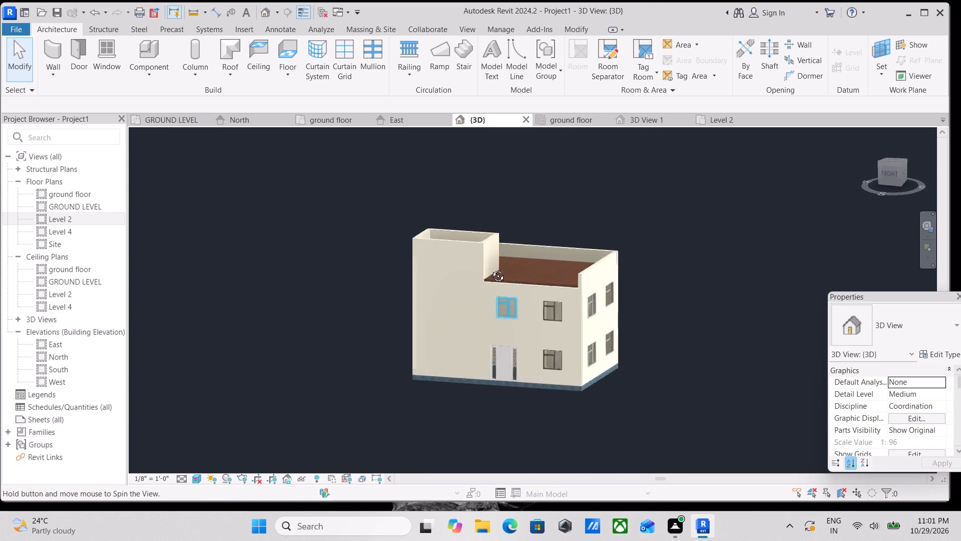
pyautogui.moveTo(491, 268); pyautogui.dragTo(518, 330, button='middle')
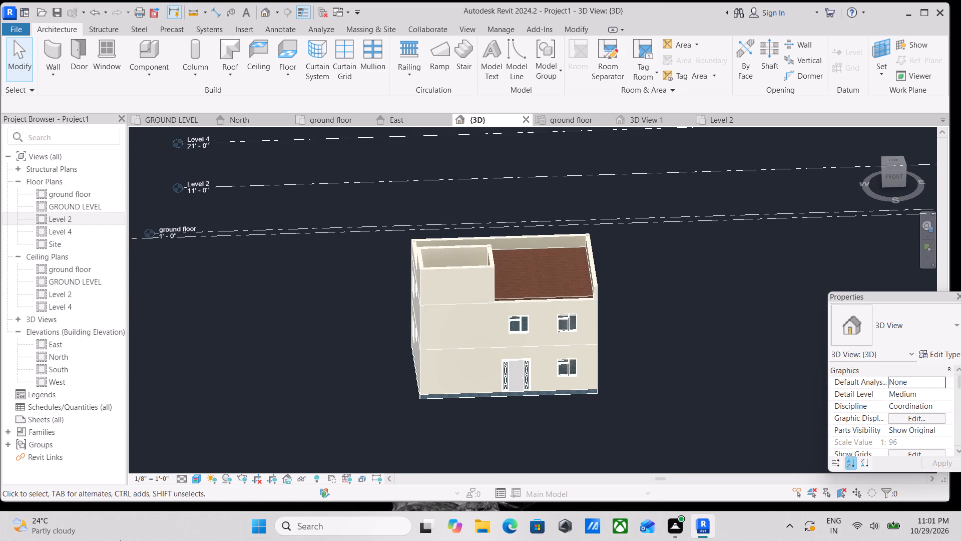
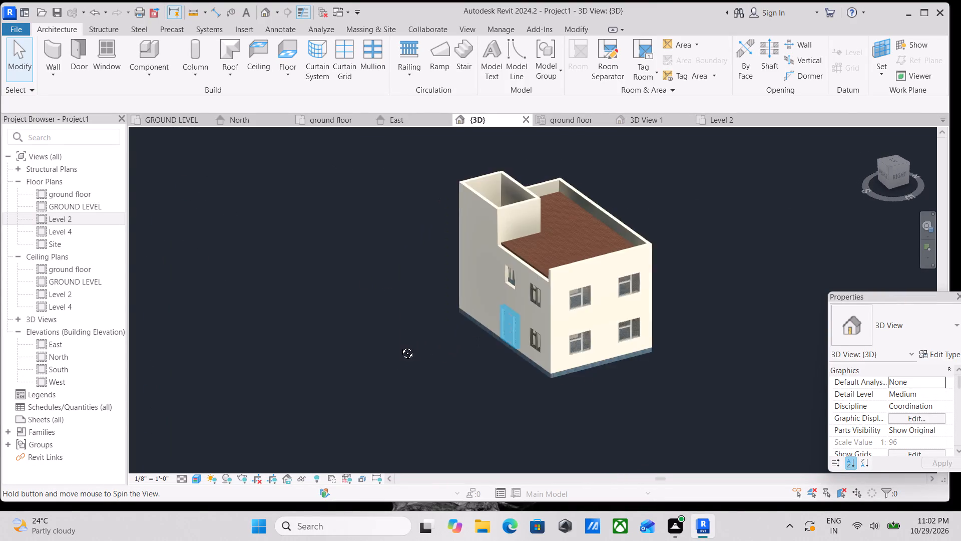
# Examine the house's front and side facades, their window frames and the roof edge beside the stair enclosure.
pyautogui.scroll(3, 514, 287)
pyautogui.scroll(-2, 523, 274)
pyautogui.moveTo(523, 274); pyautogui.dragTo(436, 290, button='middle')
pyautogui.scroll(-1, 467, 286)
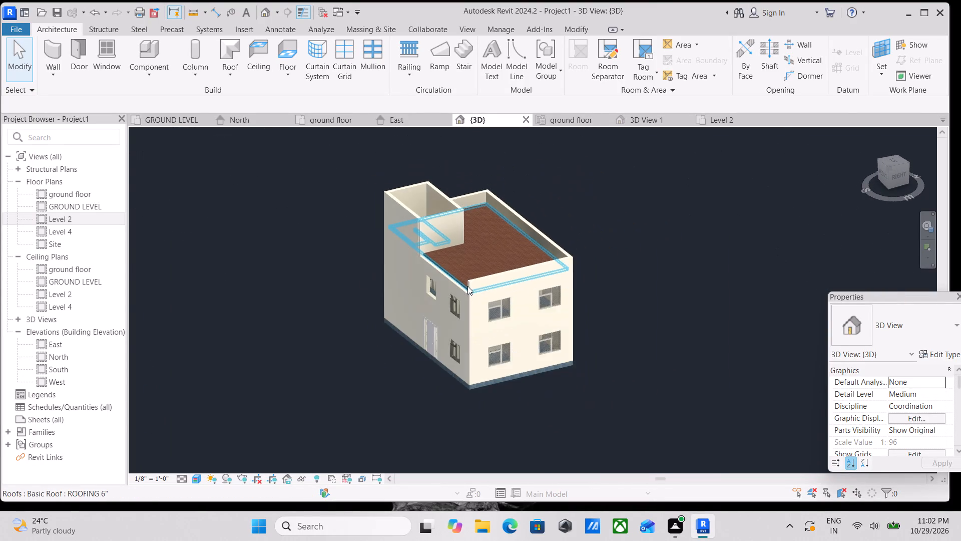
pyautogui.moveTo(467, 286); pyautogui.dragTo(604, 236, button='middle')
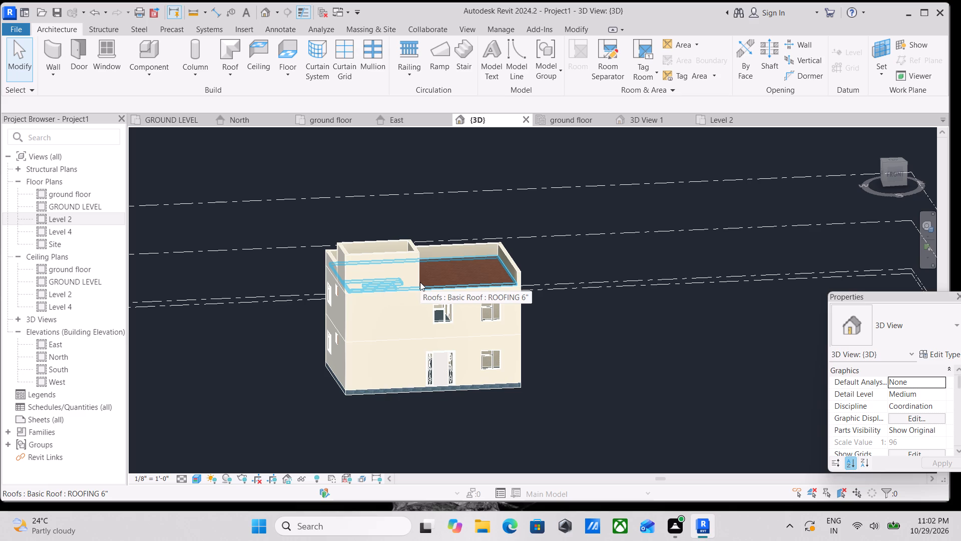
pyautogui.scroll(4, 447, 322)
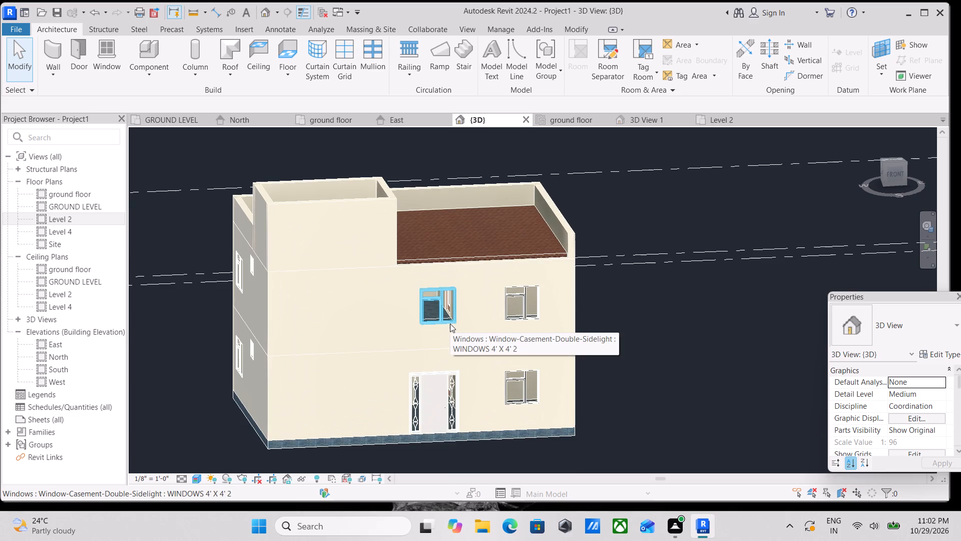
pyautogui.scroll(2, 526, 375)
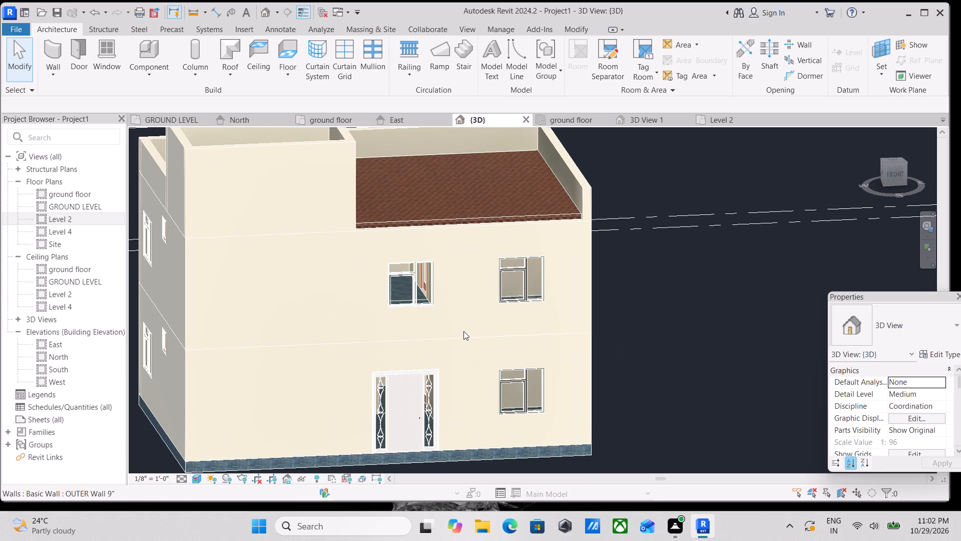
pyautogui.scroll(3, 462, 331)
pyautogui.scroll(-2, 472, 285)
pyautogui.moveTo(472, 286); pyautogui.dragTo(478, 350, button='middle')
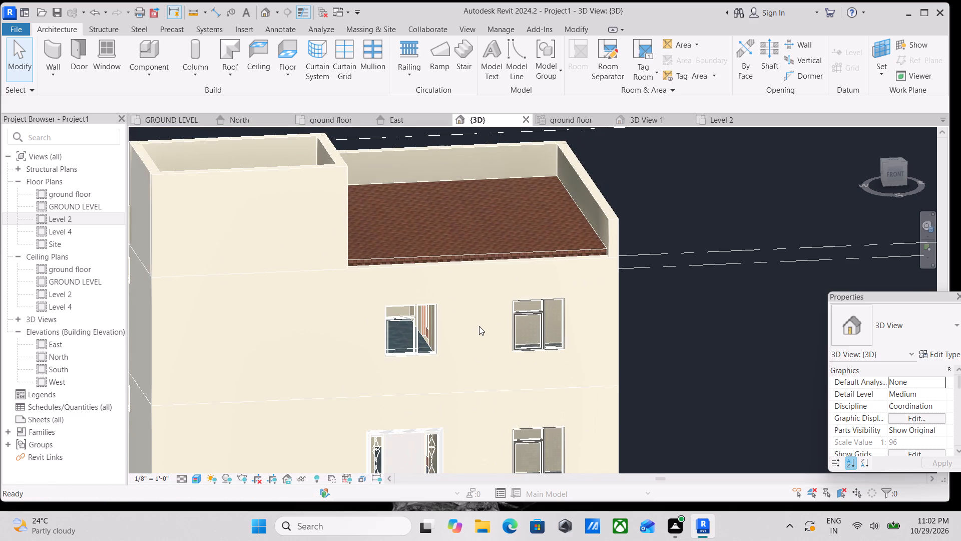
pyautogui.moveTo(478, 322); pyautogui.dragTo(467, 399, button='middle')
pyautogui.scroll(3, 467, 346)
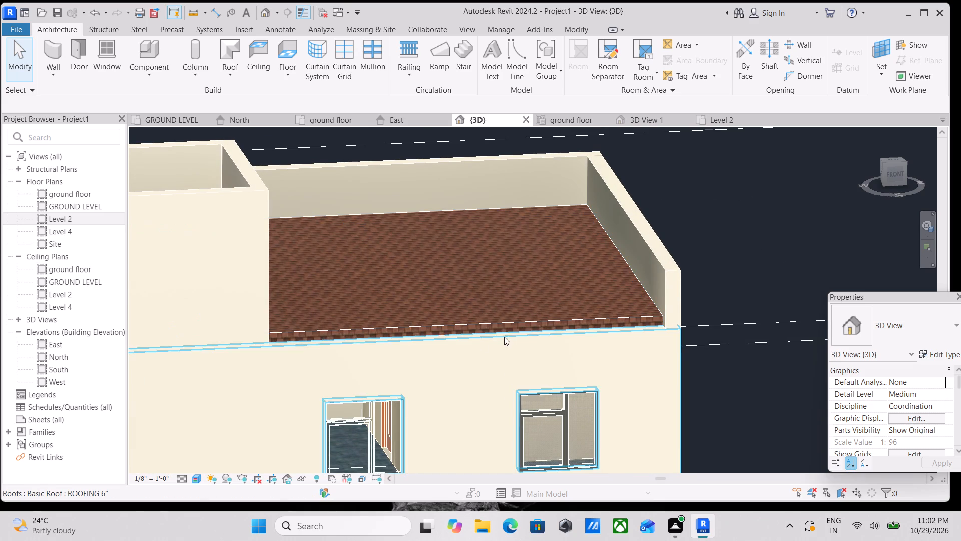
pyautogui.keyDown('shift'); pyautogui.moveTo(466, 362); pyautogui.dragTo(389, 353, button='middle'); pyautogui.keyUp('shift')
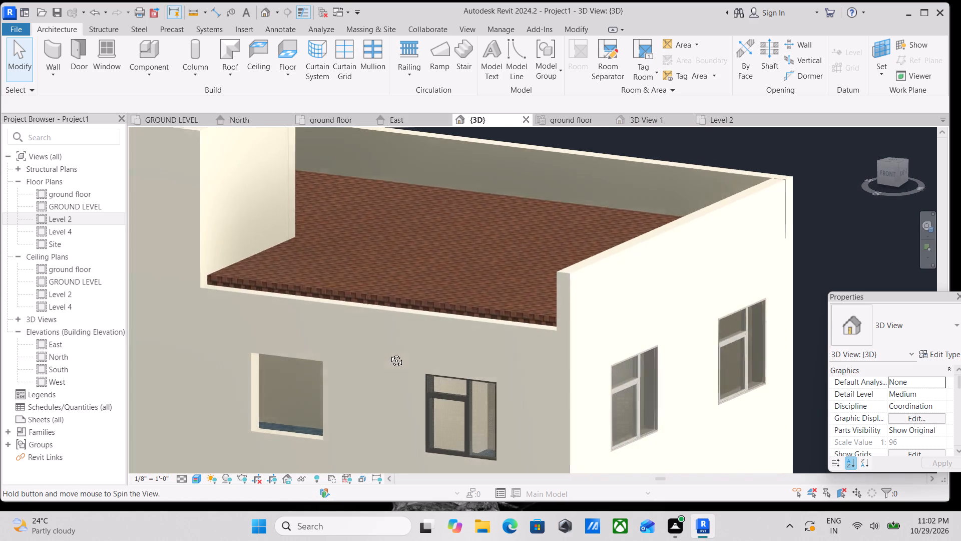
pyautogui.keyDown('shift'); pyautogui.moveTo(389, 353); pyautogui.dragTo(375, 343, button='middle'); pyautogui.keyUp('shift')
pyautogui.scroll(3, 302, 377)
pyautogui.press('Escape')
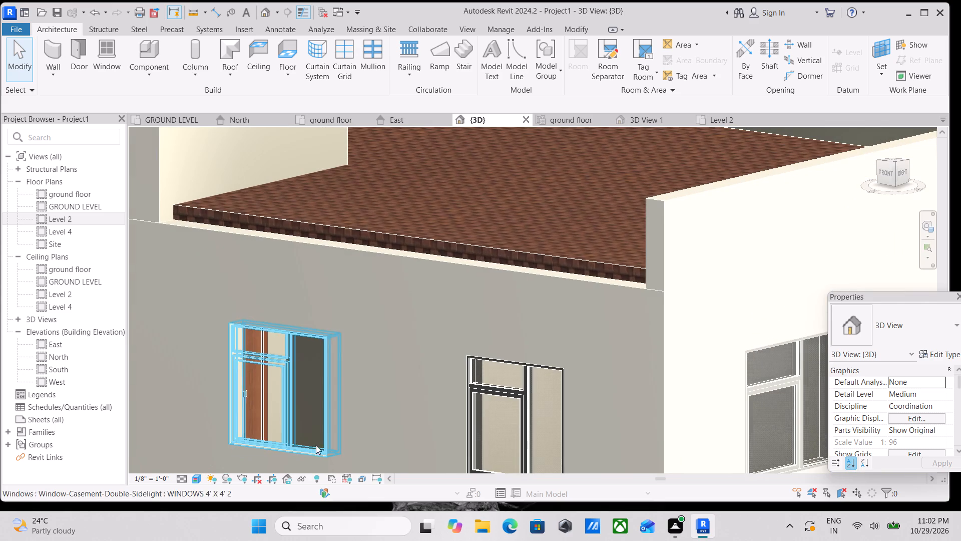
pyautogui.press('Escape')
pyautogui.click(288, 383)
pyautogui.press('Escape')
pyautogui.scroll(-3, 367, 370)
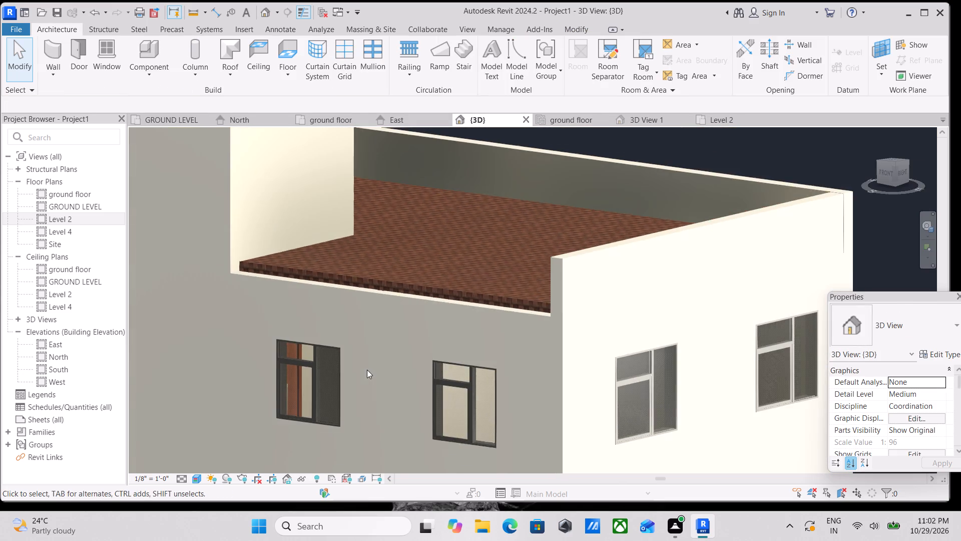
pyautogui.press('Escape')
pyautogui.scroll(-2, 371, 369)
pyautogui.moveTo(371, 369); pyautogui.dragTo(412, 390, button='middle')
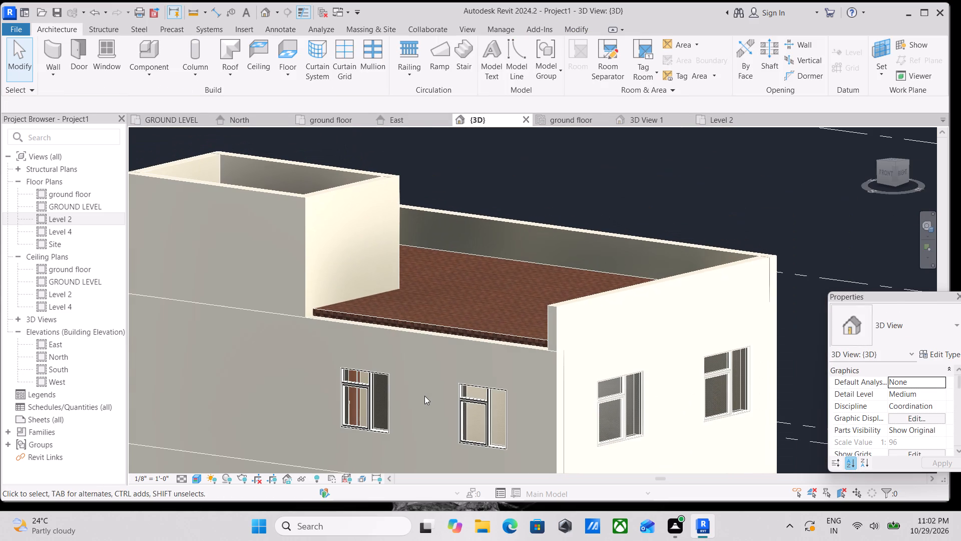
pyautogui.scroll(-1, 406, 359)
pyautogui.keyDown('shift'); pyautogui.moveTo(393, 351); pyautogui.dragTo(440, 385, button='middle'); pyautogui.keyUp('shift')
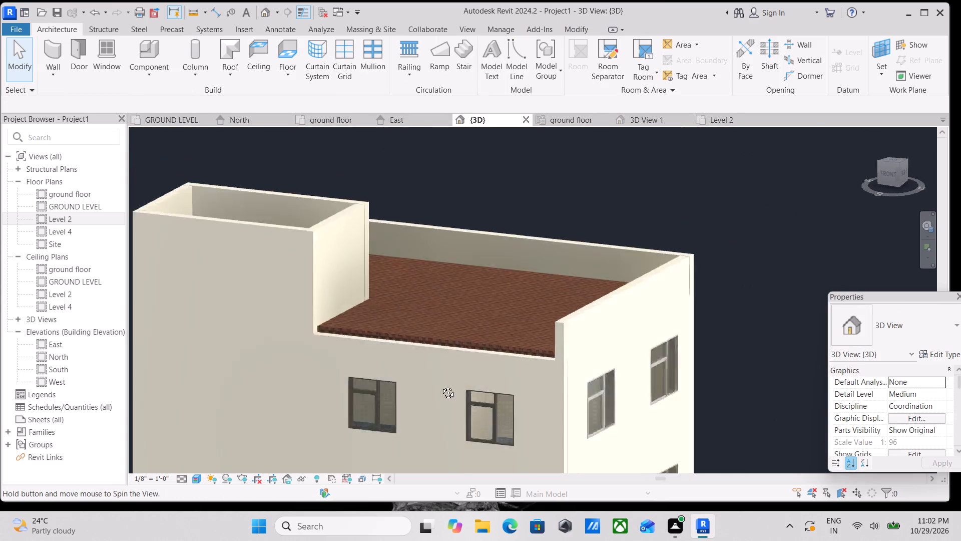
pyautogui.keyDown('shift'); pyautogui.moveTo(440, 385); pyautogui.dragTo(484, 455, button='middle'); pyautogui.keyUp('shift')
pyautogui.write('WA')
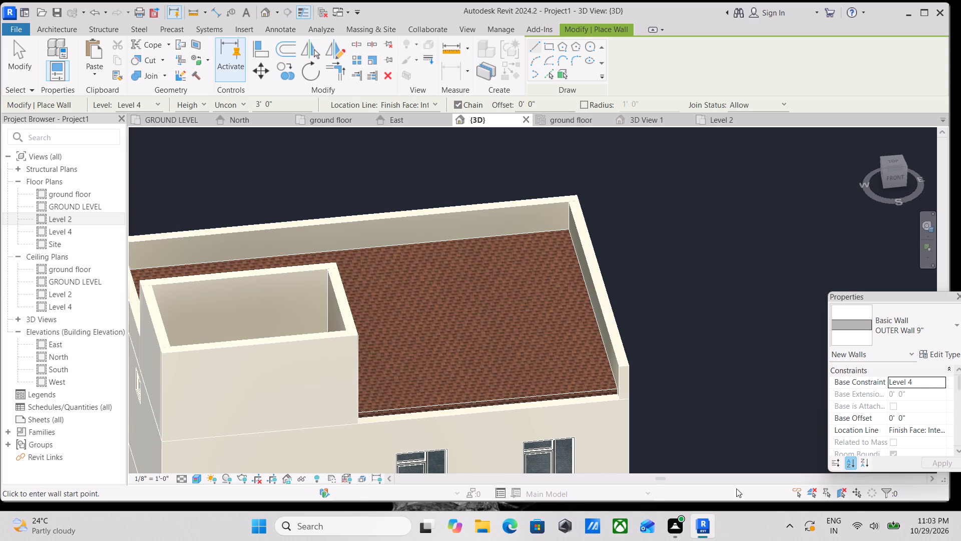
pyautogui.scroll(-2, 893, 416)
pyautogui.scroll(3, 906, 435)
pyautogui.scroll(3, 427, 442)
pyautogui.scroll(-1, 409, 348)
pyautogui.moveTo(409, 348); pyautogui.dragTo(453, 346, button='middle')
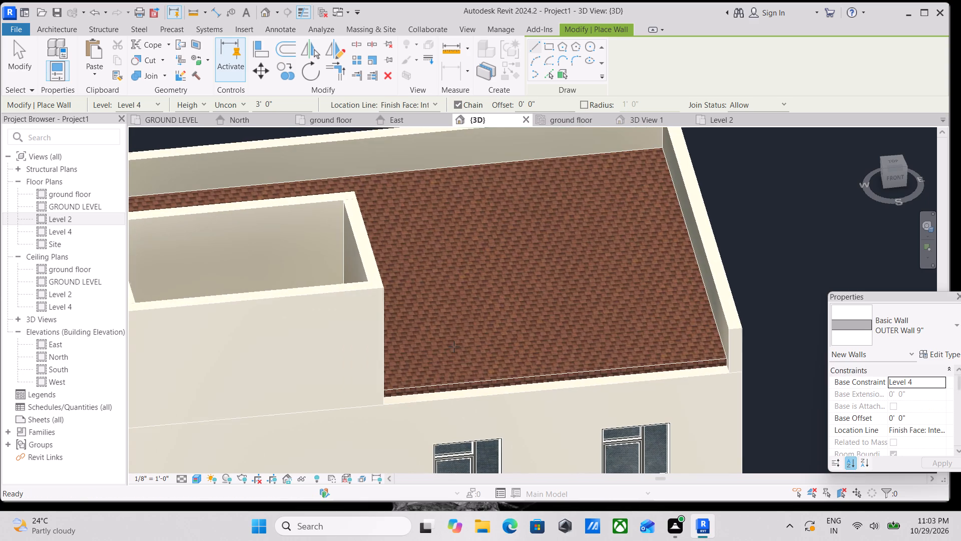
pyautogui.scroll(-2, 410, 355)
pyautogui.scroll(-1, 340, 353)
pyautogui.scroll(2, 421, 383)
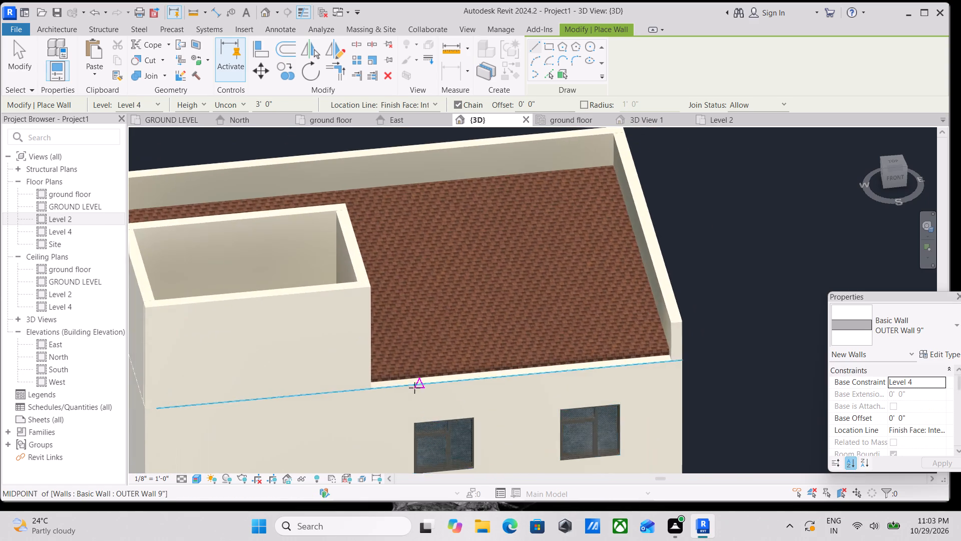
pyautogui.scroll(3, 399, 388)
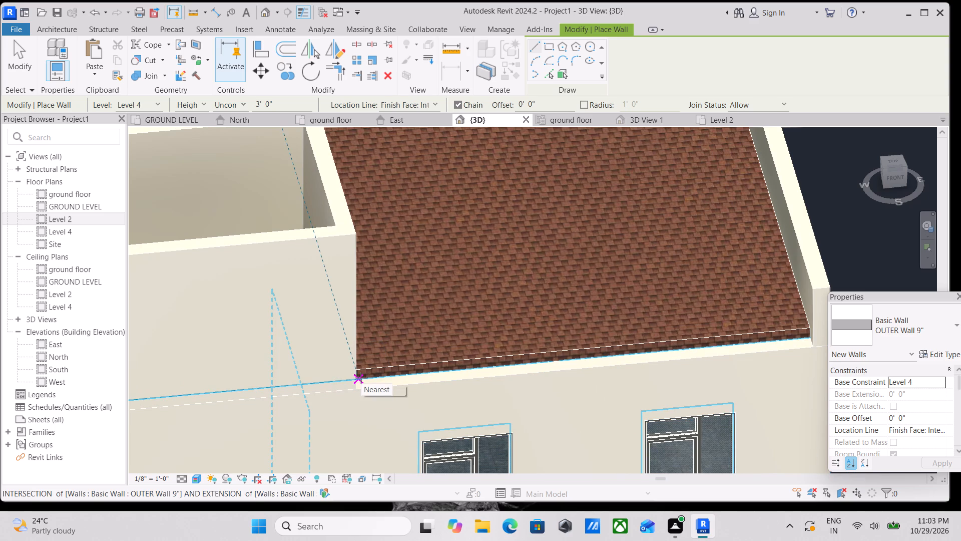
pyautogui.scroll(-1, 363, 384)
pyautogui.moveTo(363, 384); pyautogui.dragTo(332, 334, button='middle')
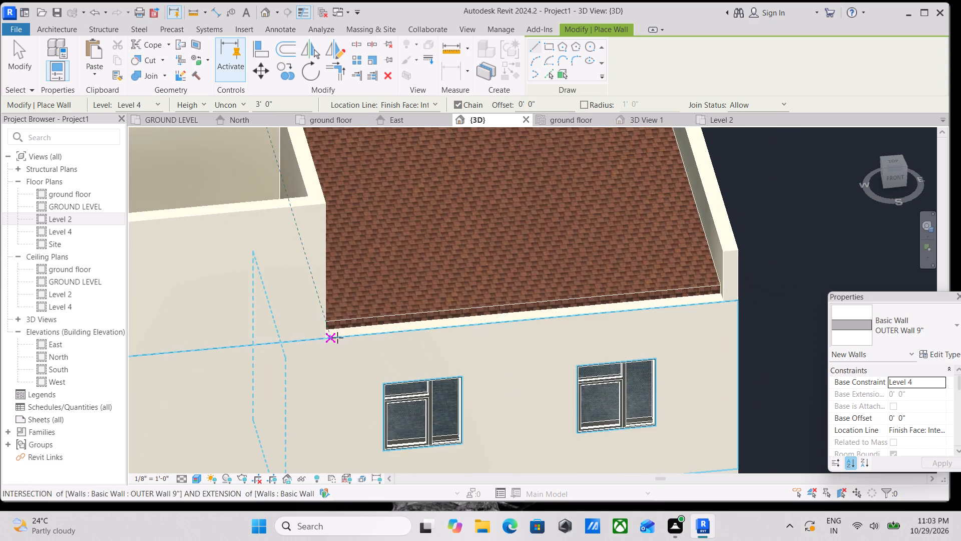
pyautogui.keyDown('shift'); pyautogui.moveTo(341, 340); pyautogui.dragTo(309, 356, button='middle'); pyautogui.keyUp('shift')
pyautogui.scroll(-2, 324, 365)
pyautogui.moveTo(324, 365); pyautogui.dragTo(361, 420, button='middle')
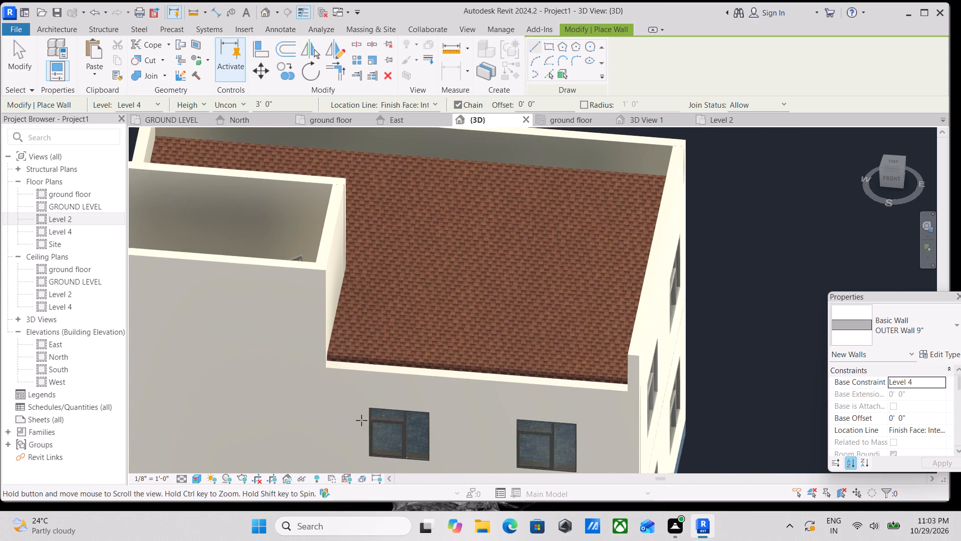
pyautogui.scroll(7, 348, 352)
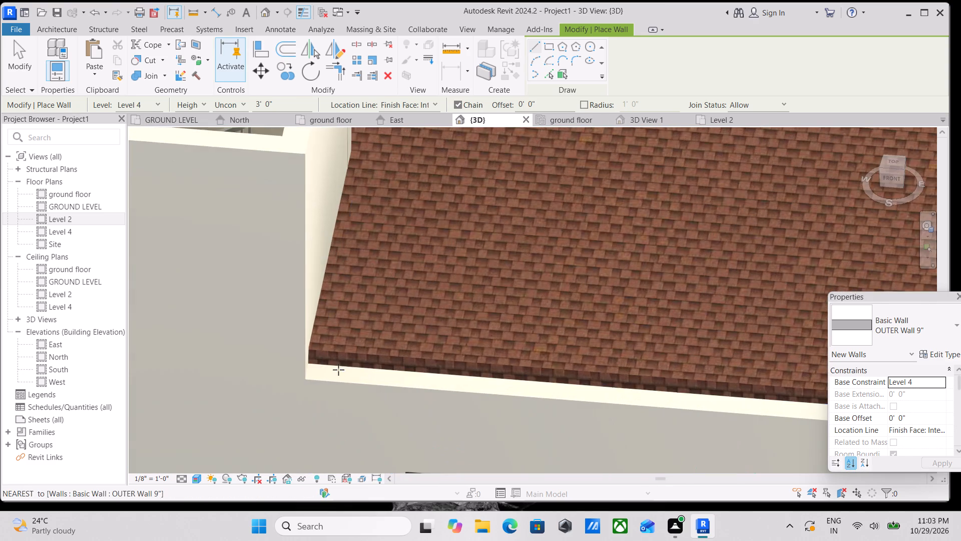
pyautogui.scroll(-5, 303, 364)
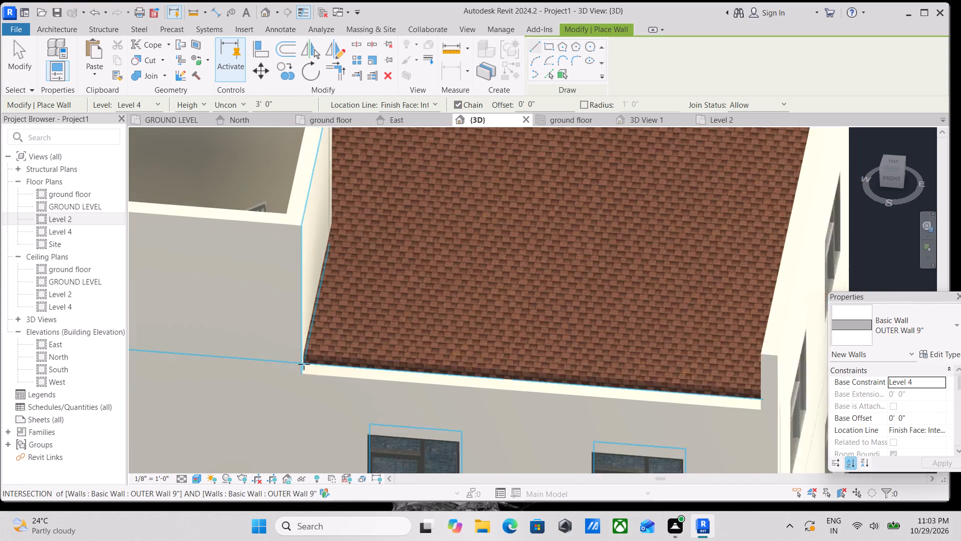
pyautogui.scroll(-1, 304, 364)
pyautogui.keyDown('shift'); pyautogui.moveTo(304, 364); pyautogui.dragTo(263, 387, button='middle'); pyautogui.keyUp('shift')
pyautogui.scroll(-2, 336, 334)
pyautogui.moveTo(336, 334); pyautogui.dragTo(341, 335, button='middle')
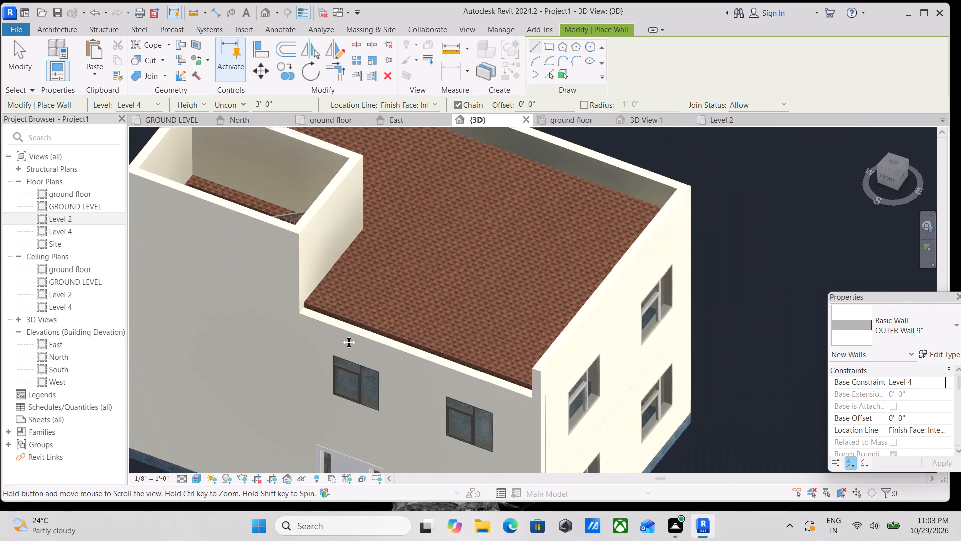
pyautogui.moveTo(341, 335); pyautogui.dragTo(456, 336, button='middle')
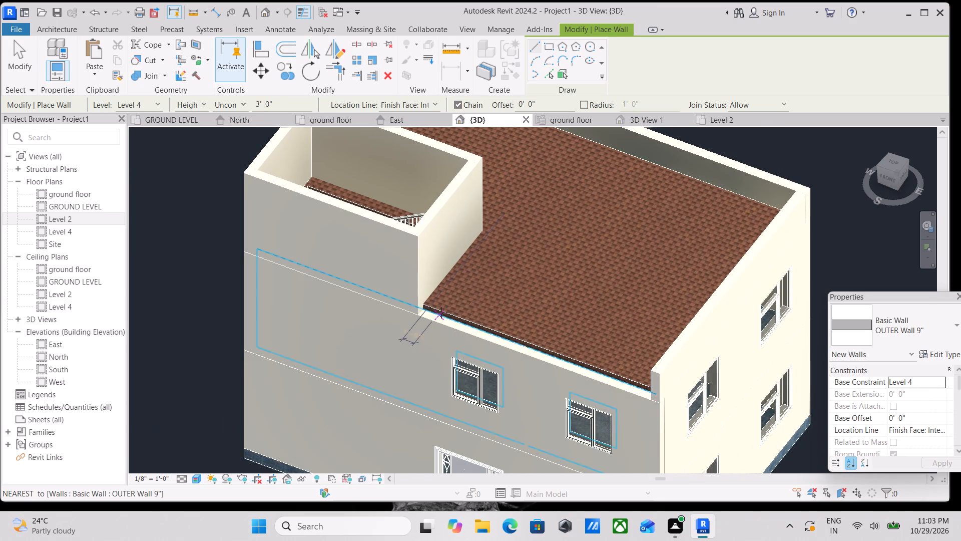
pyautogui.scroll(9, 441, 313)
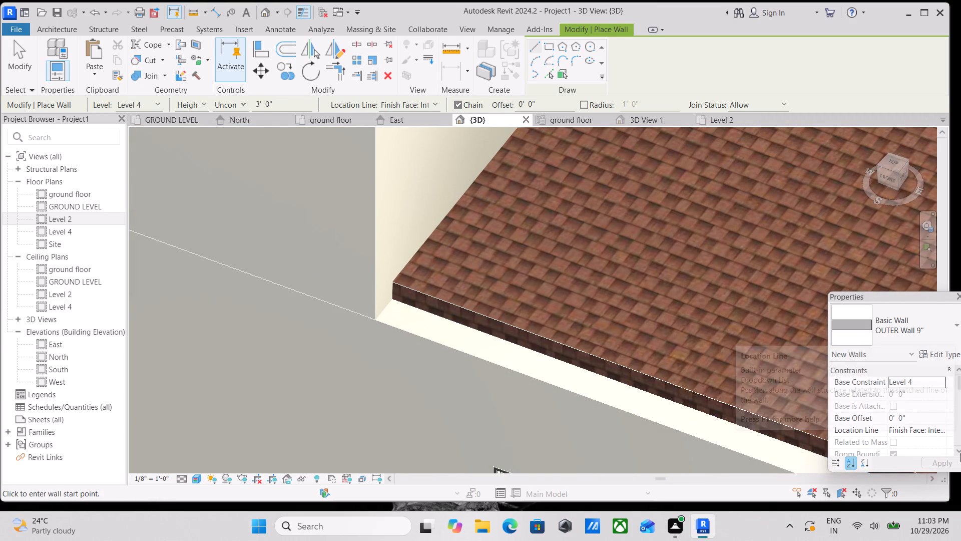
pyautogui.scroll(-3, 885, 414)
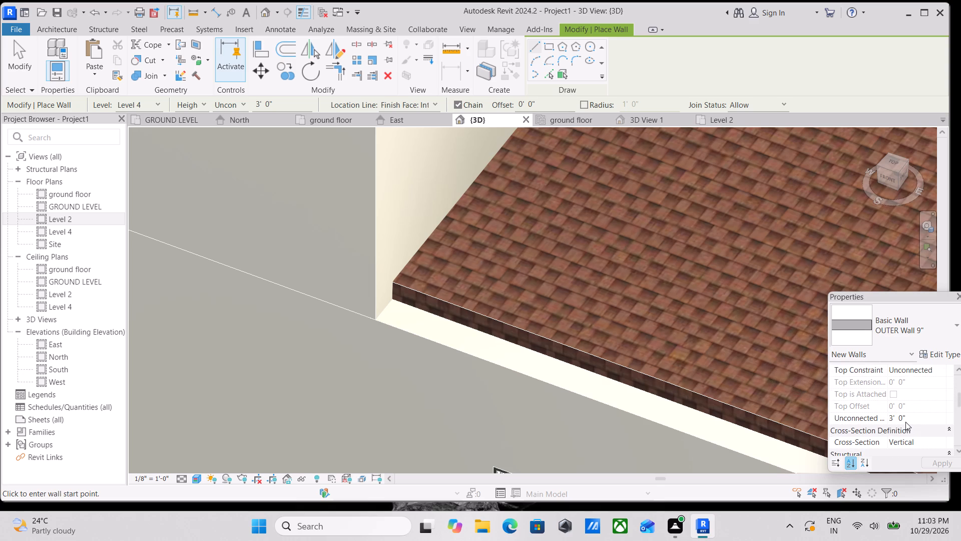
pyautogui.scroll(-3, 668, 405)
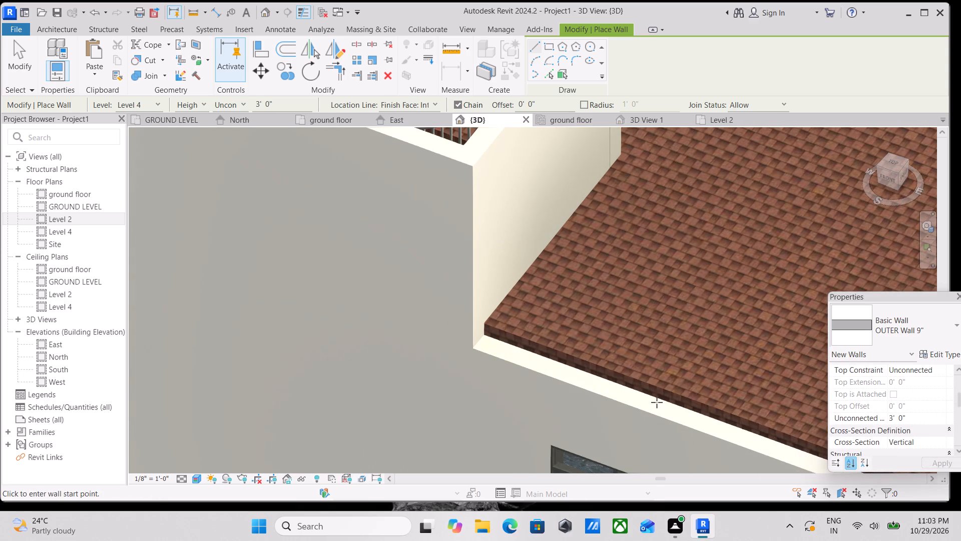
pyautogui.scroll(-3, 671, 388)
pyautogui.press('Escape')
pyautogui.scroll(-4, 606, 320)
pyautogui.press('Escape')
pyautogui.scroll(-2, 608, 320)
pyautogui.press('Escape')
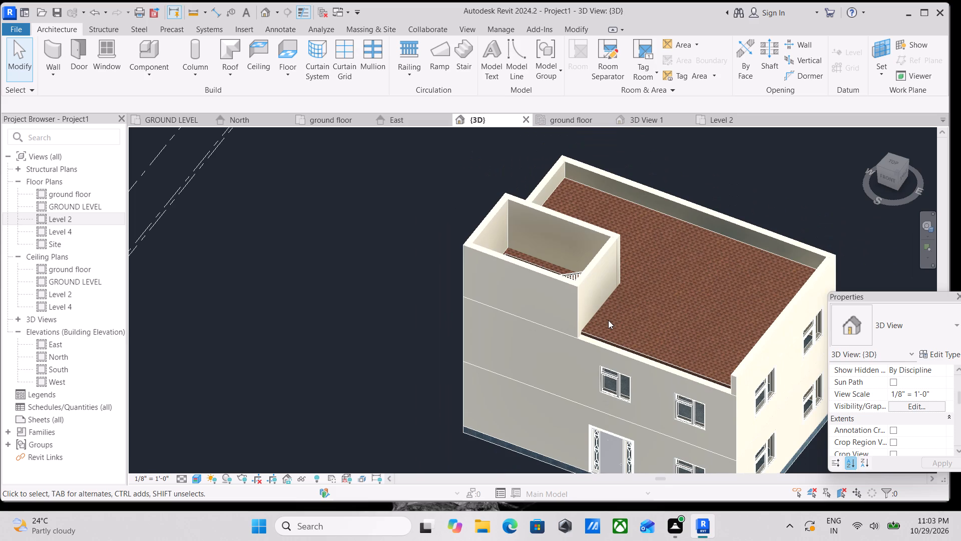
# Change the 3D view's visual style to Shaded.
pyautogui.scroll(3, 604, 338)
pyautogui.scroll(-2, 687, 345)
pyautogui.moveTo(668, 337); pyautogui.dragTo(612, 329, button='middle')
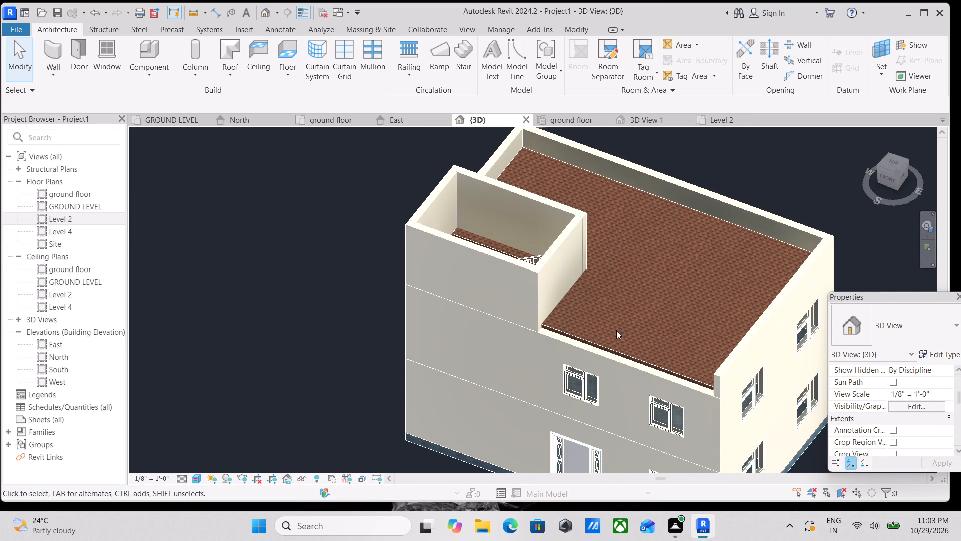
pyautogui.click(197, 475)
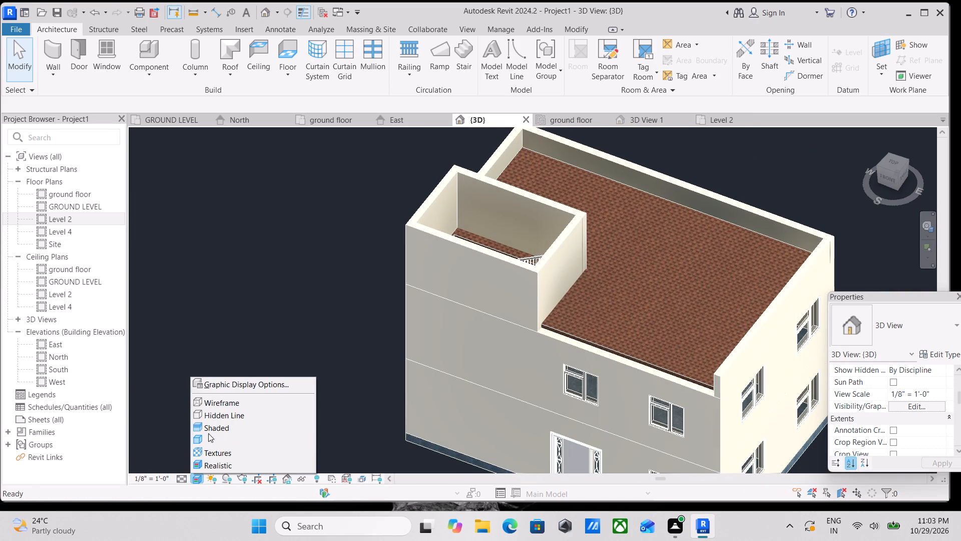
pyautogui.click(211, 426)
pyautogui.scroll(2, 567, 348)
pyautogui.scroll(-2, 588, 378)
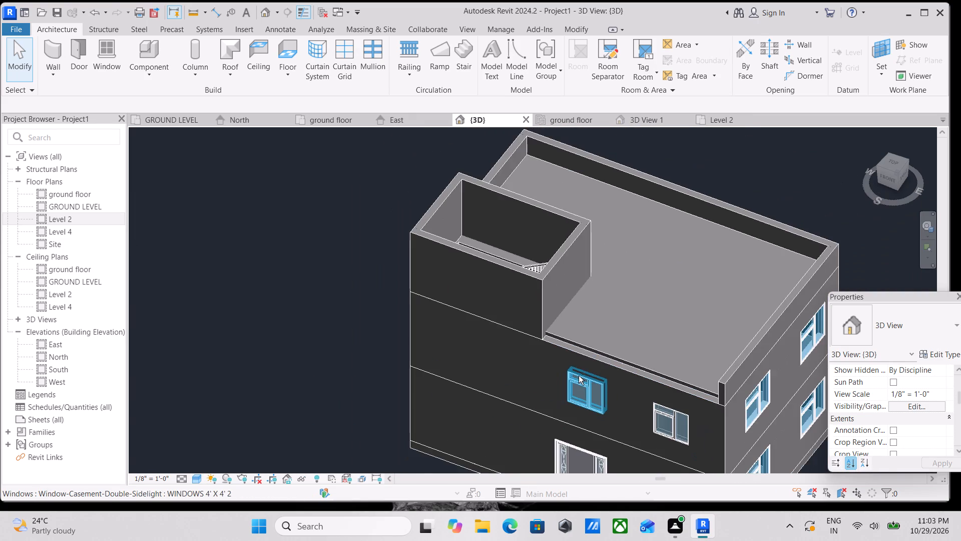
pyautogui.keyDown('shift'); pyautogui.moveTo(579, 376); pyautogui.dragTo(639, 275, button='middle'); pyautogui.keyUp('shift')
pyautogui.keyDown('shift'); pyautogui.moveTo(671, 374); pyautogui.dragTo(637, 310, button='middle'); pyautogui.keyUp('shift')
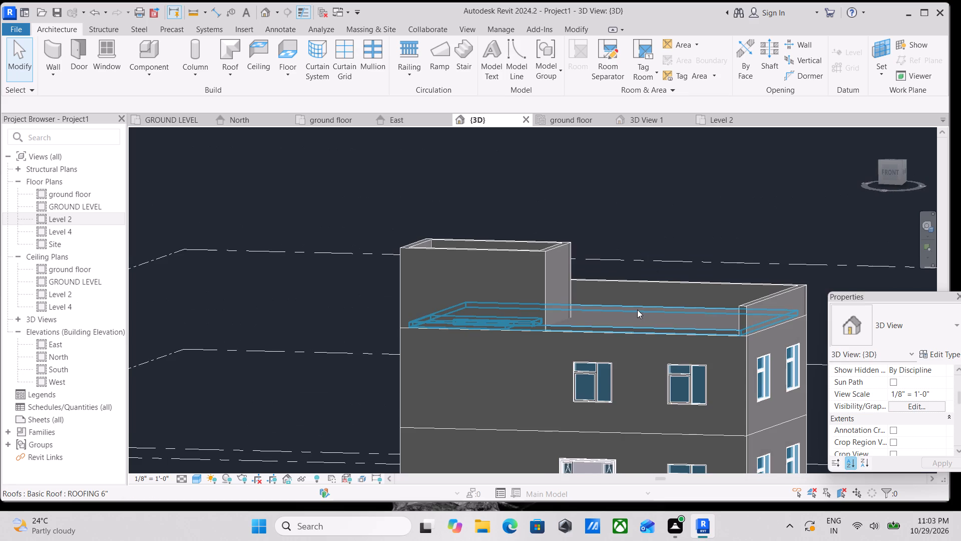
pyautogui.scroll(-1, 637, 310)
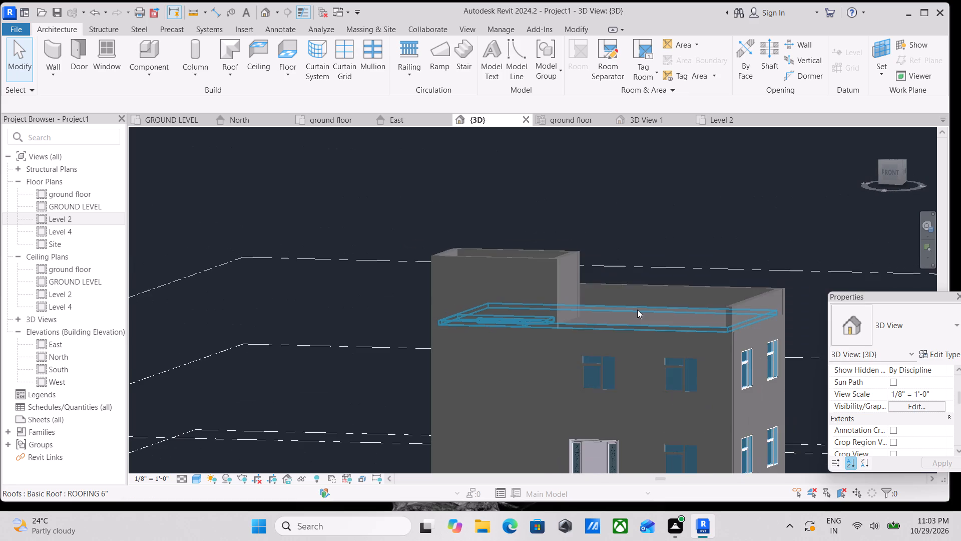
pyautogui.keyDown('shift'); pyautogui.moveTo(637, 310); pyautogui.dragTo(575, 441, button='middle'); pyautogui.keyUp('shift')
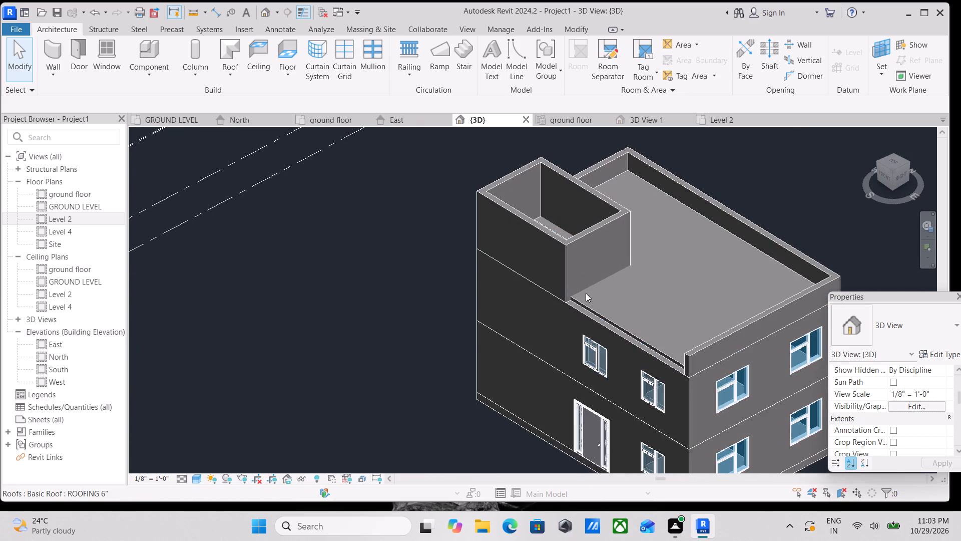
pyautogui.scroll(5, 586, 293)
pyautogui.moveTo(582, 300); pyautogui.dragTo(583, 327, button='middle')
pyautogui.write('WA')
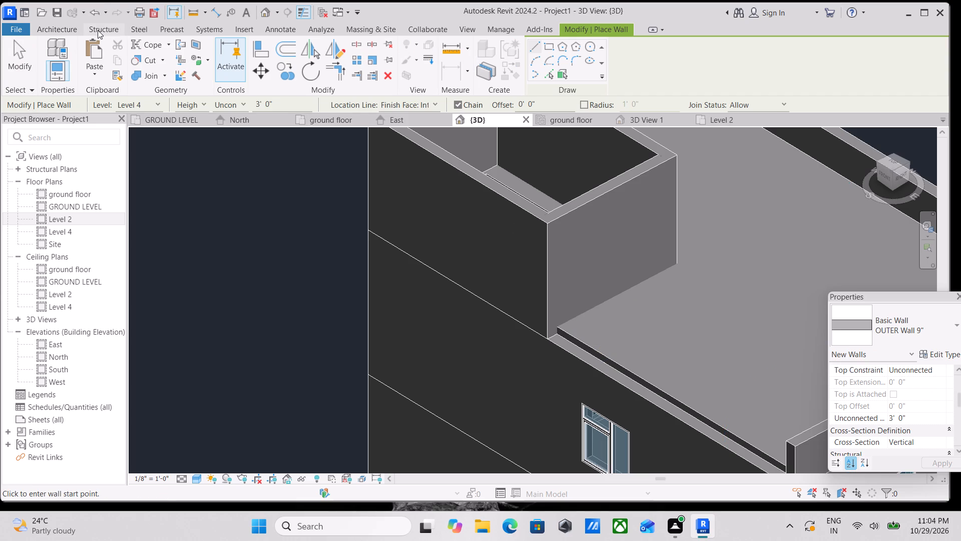
# Create an in-place model in the Generic Models category, keeping the name Generic Models 1.
pyautogui.click(69, 28)
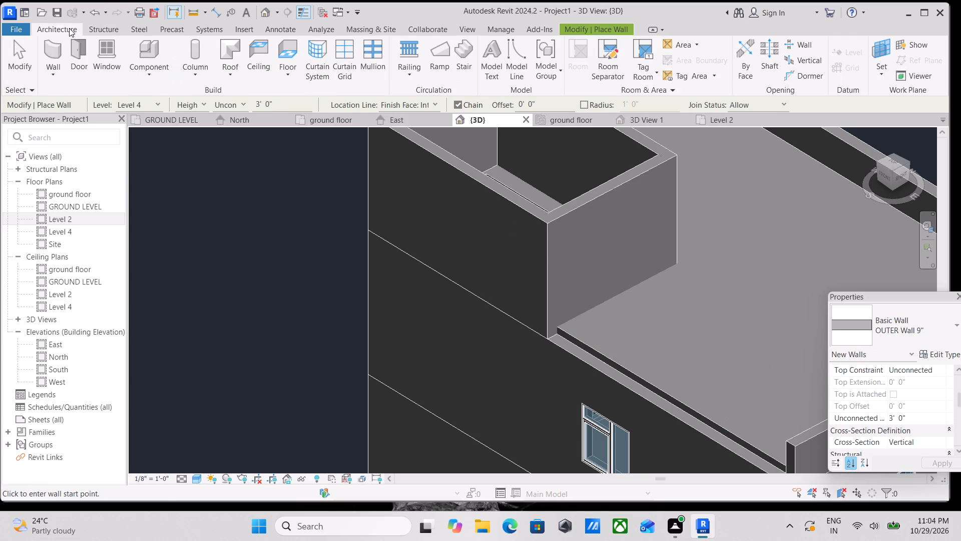
pyautogui.click(155, 74)
pyautogui.click(154, 119)
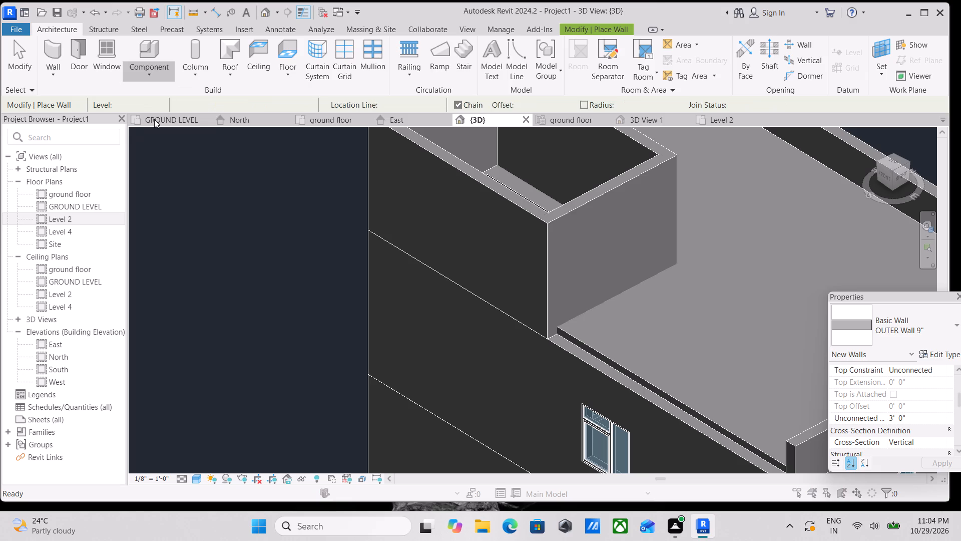
pyautogui.scroll(-4, 439, 231)
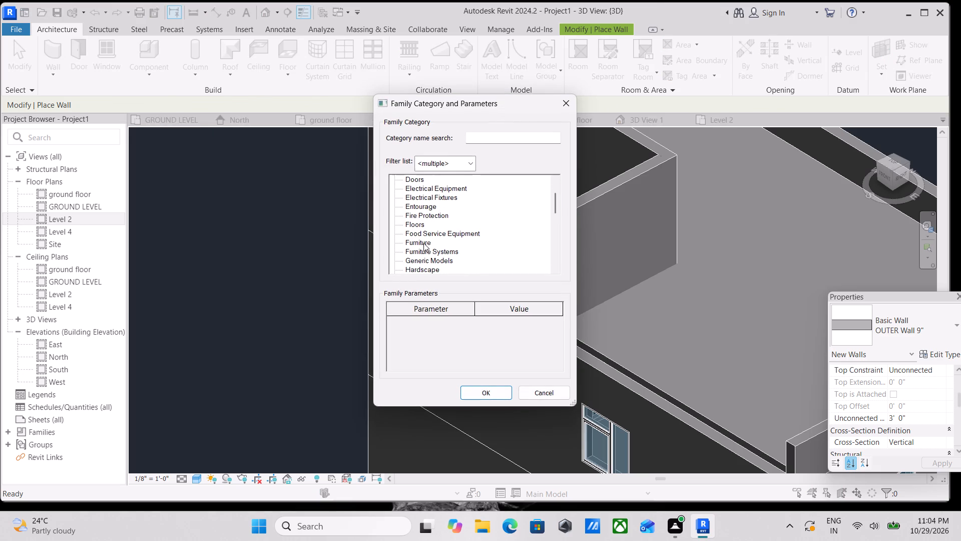
pyautogui.scroll(-1, 423, 243)
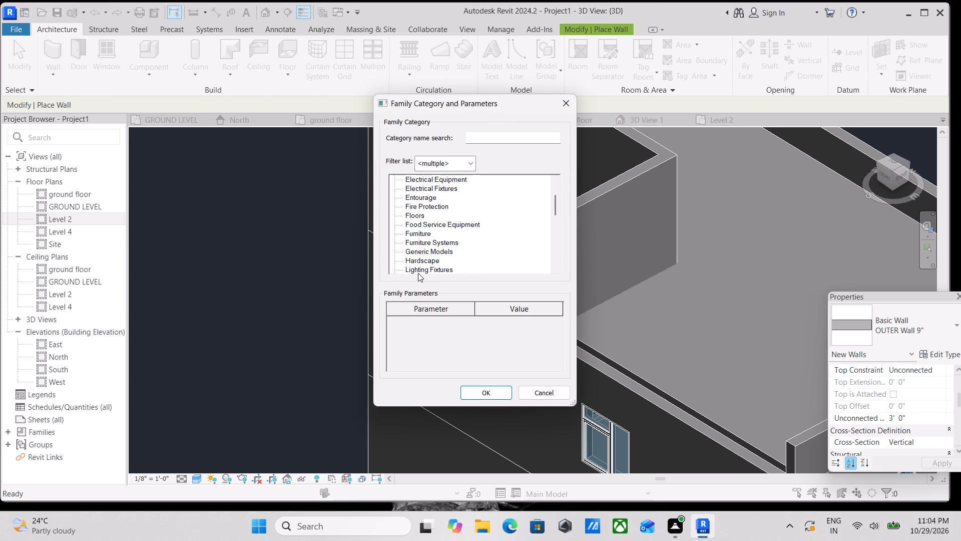
pyautogui.click(422, 248)
pyautogui.click(482, 387)
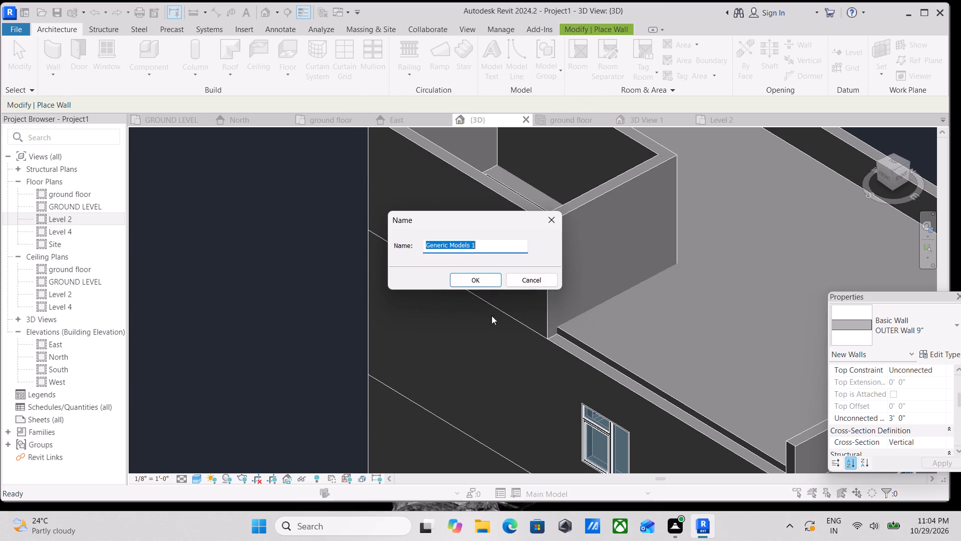
pyautogui.click(482, 278)
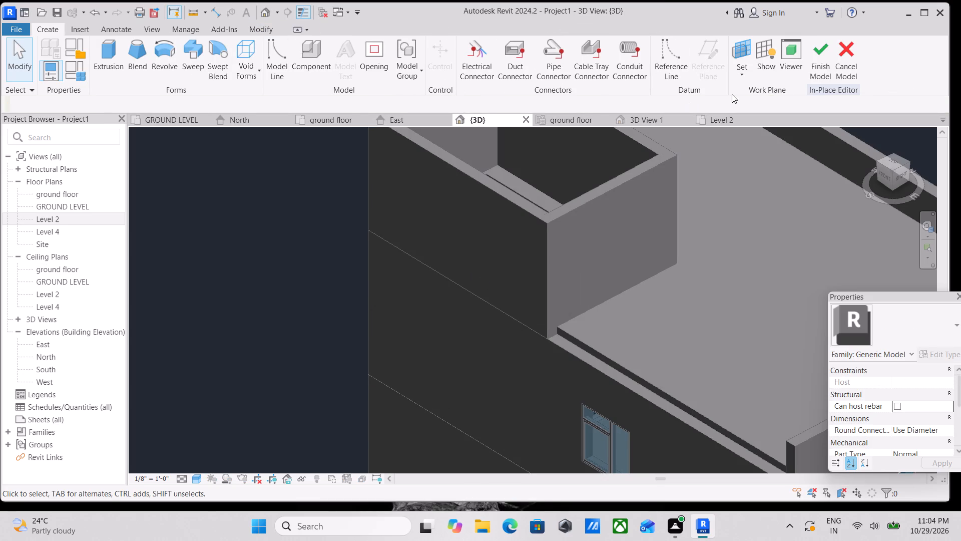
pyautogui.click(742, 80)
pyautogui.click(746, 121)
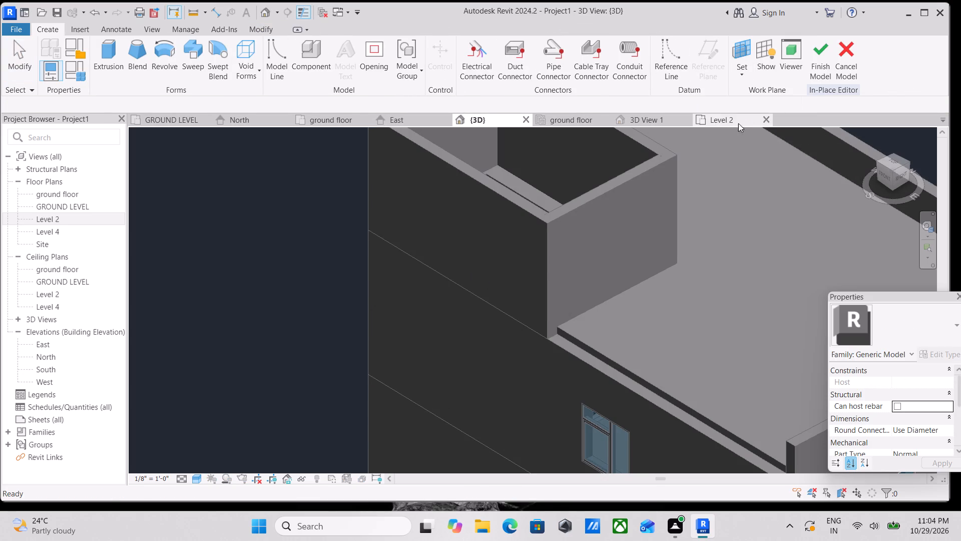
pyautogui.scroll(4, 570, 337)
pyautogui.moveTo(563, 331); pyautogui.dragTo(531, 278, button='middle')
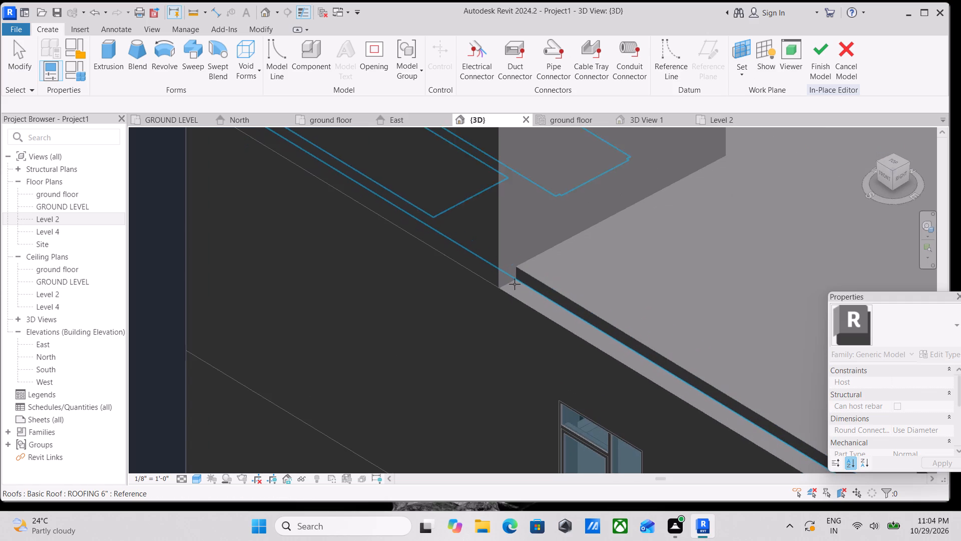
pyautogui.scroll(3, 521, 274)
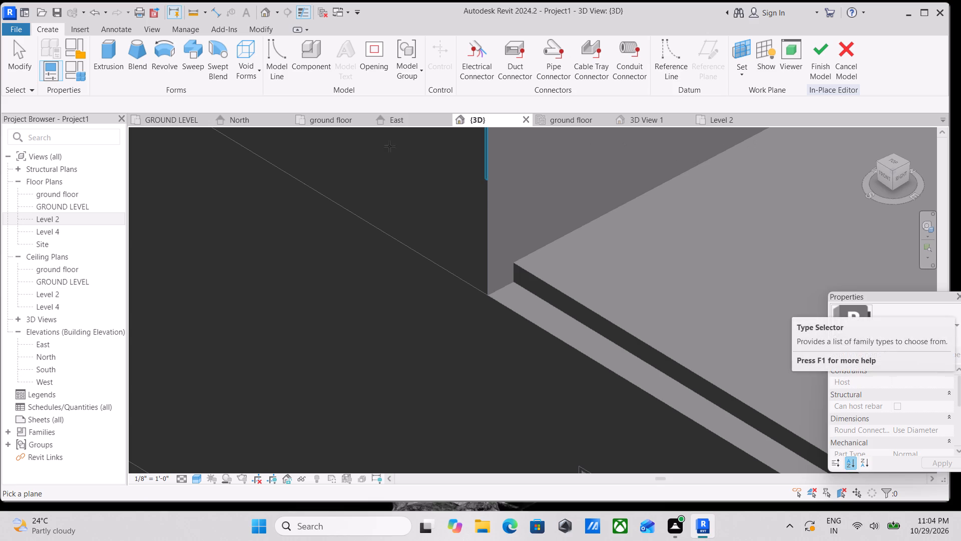
# Start an extrusion and set its work plane to the exposed front face of the ROOFING 6" roof beside the stair enclosure.
pyautogui.click(114, 57)
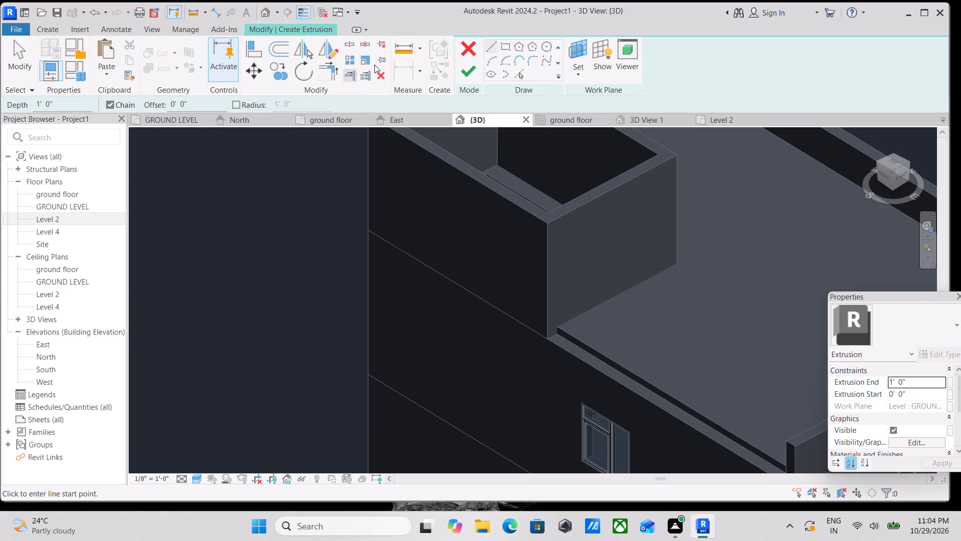
pyautogui.click(503, 46)
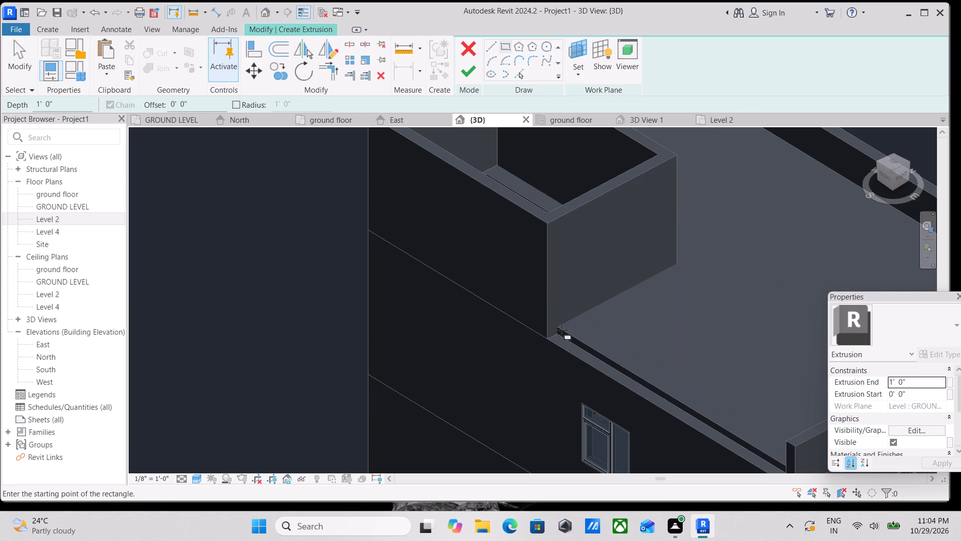
pyautogui.scroll(8, 562, 330)
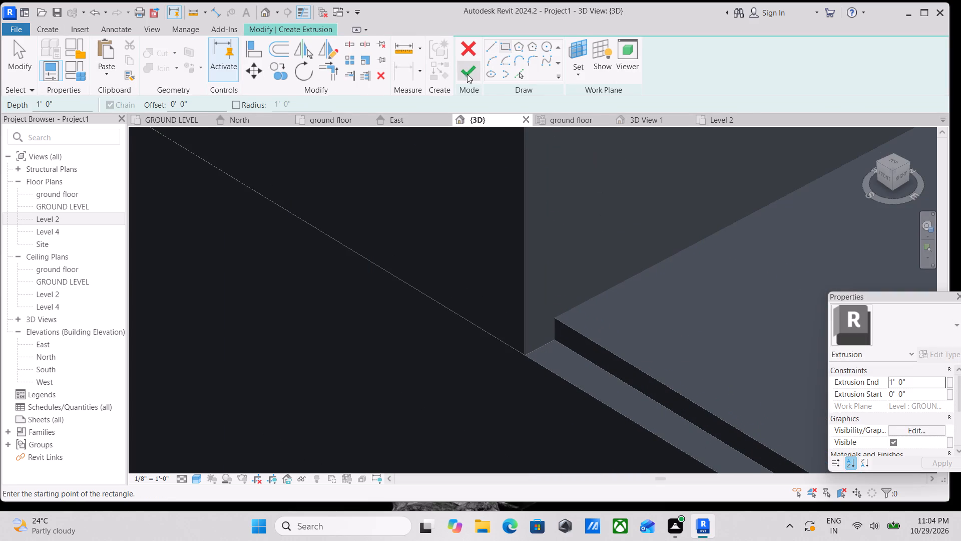
pyautogui.click(580, 71)
pyautogui.click(597, 116)
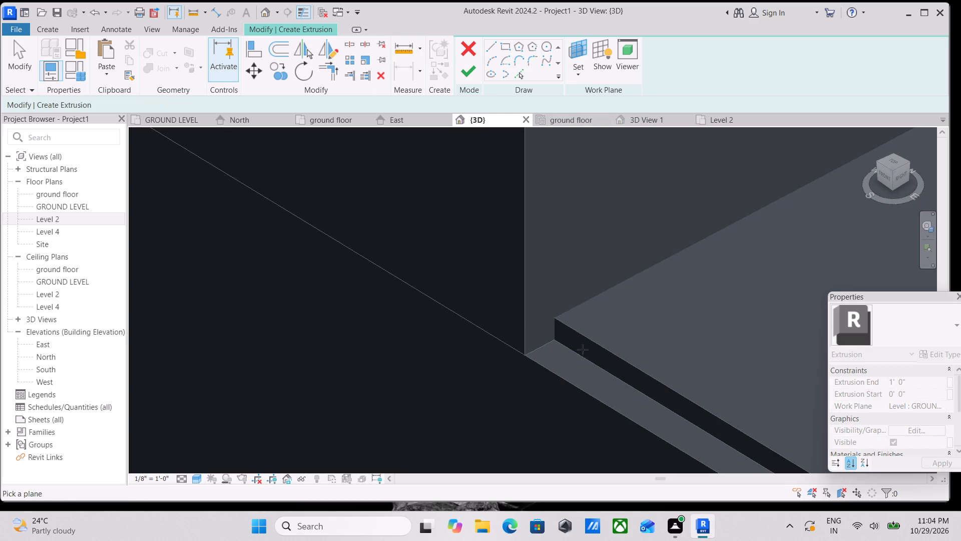
pyautogui.keyDown('shift'); pyautogui.moveTo(582, 348); pyautogui.dragTo(585, 359, button='middle'); pyautogui.keyUp('shift')
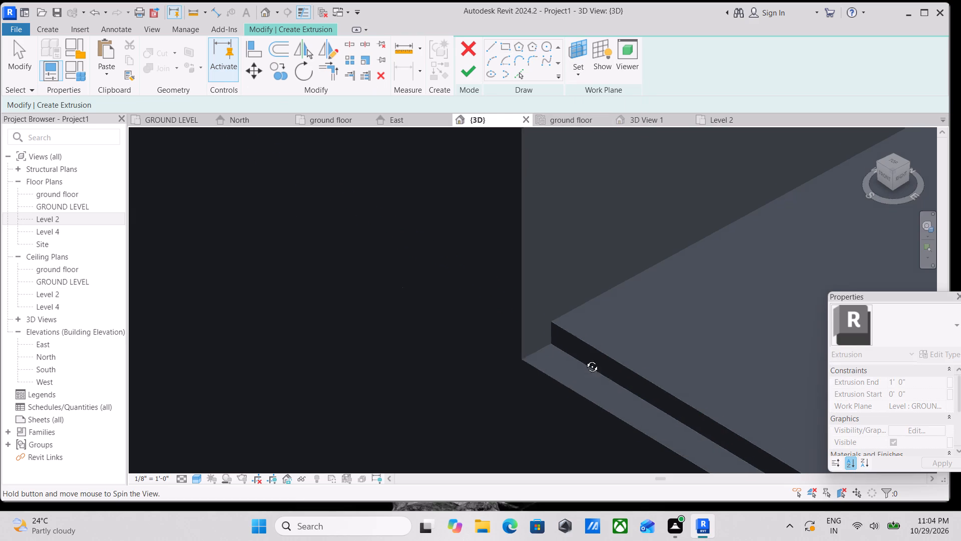
pyautogui.keyDown('shift'); pyautogui.moveTo(585, 359); pyautogui.dragTo(594, 396, button='middle'); pyautogui.keyUp('shift')
pyautogui.moveTo(589, 379); pyautogui.dragTo(618, 302, button='middle')
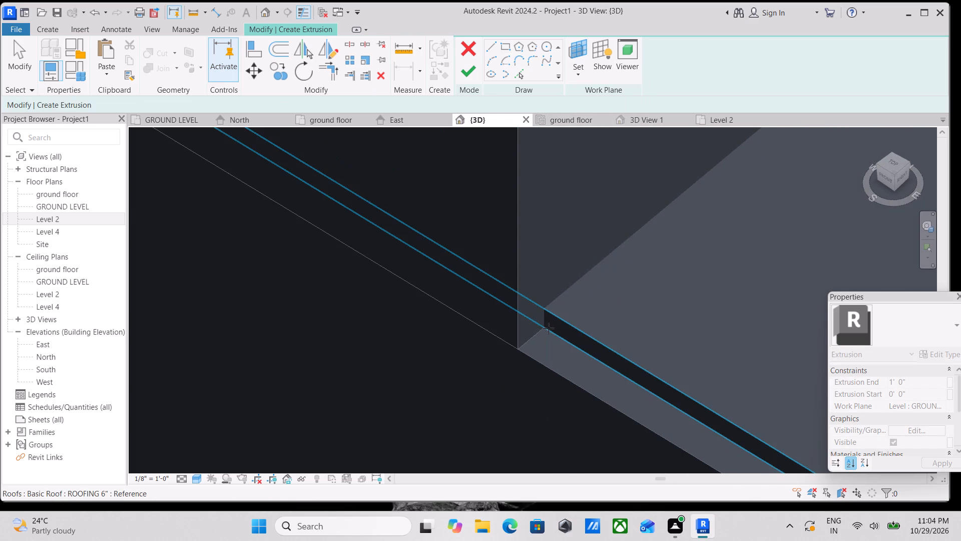
pyautogui.click(550, 327)
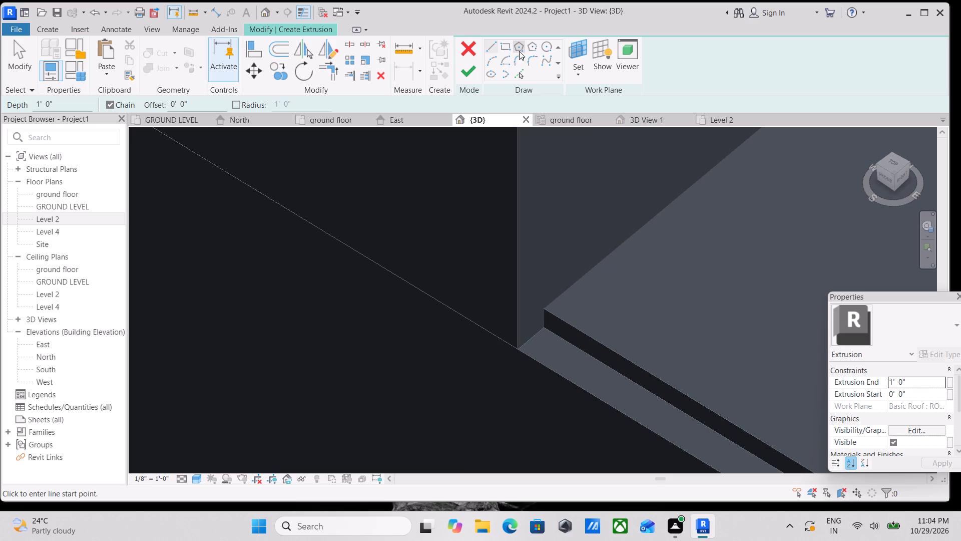
# Sketch a rectangle about 1'-2" high along the open front roof edge, from the stair enclosure wall to the side parapet's end.
pyautogui.click(510, 46)
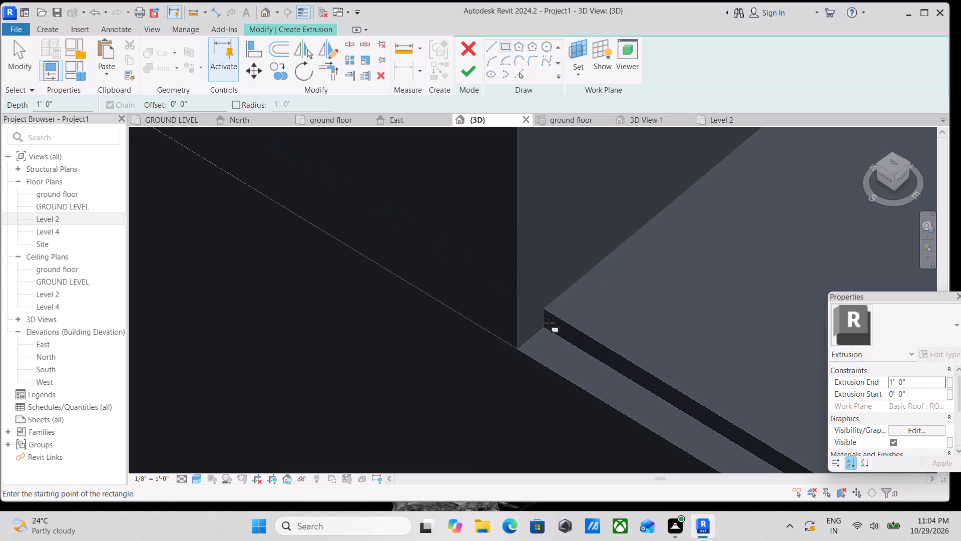
pyautogui.click(546, 331)
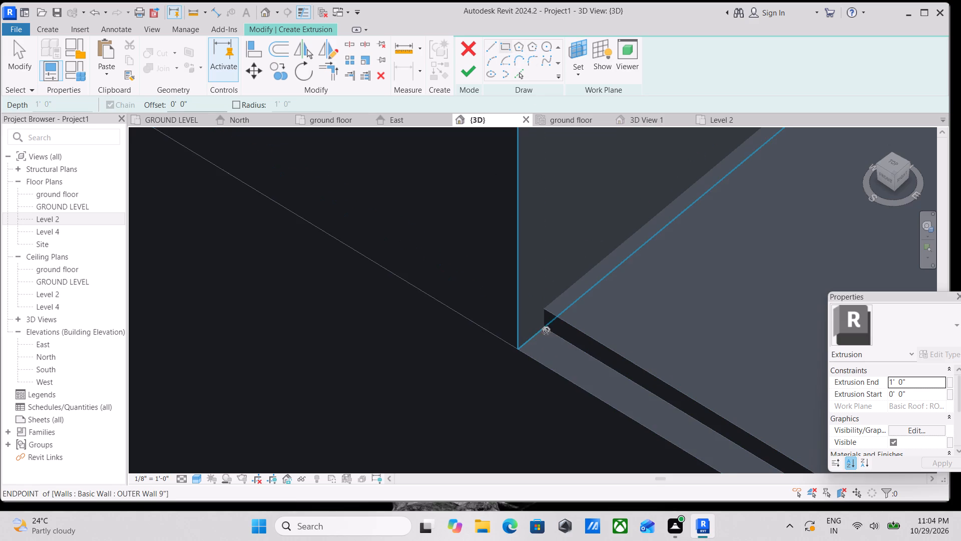
pyautogui.scroll(-2, 603, 310)
pyautogui.moveTo(603, 310); pyautogui.dragTo(585, 257, button='middle')
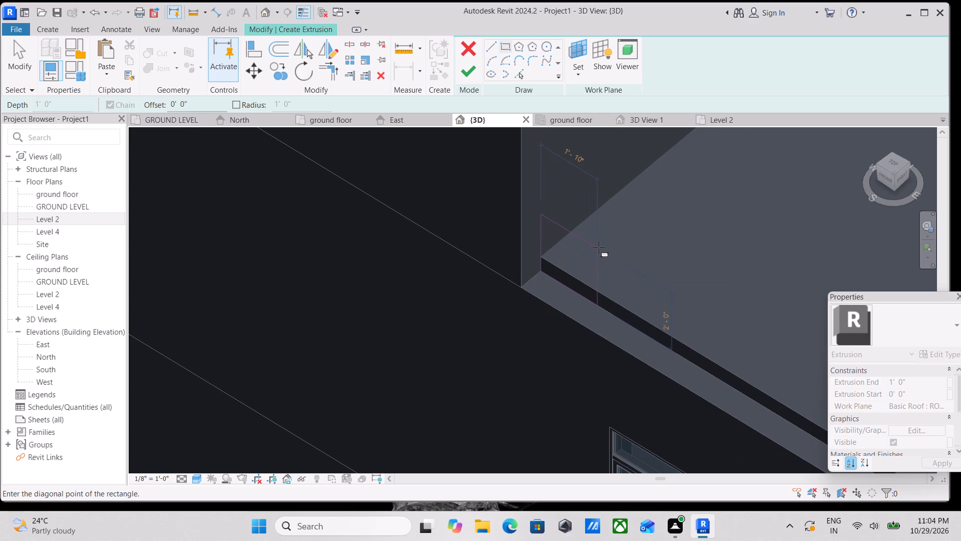
pyautogui.scroll(-1, 633, 280)
pyautogui.moveTo(627, 277); pyautogui.dragTo(618, 270, button='middle')
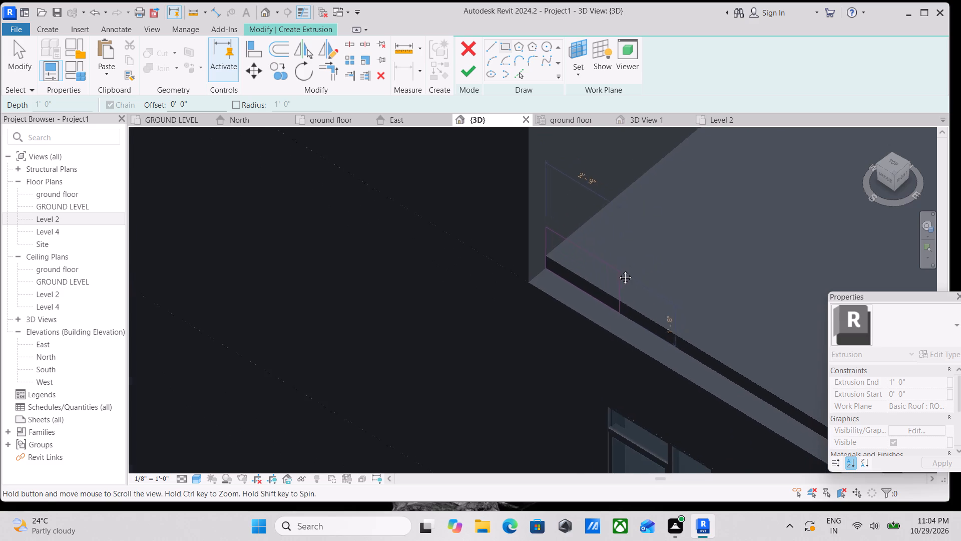
pyautogui.moveTo(618, 270); pyautogui.dragTo(539, 209, button='middle')
pyautogui.moveTo(690, 301); pyautogui.dragTo(565, 227, button='middle')
pyautogui.scroll(-1, 618, 257)
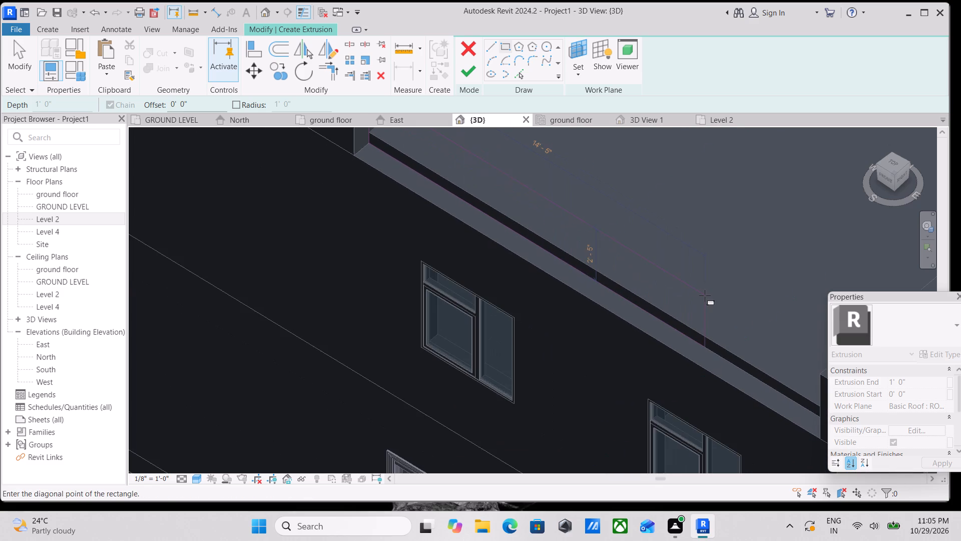
pyautogui.scroll(-1, 705, 296)
pyautogui.moveTo(705, 296); pyautogui.dragTo(545, 219, button='middle')
pyautogui.scroll(-1, 683, 288)
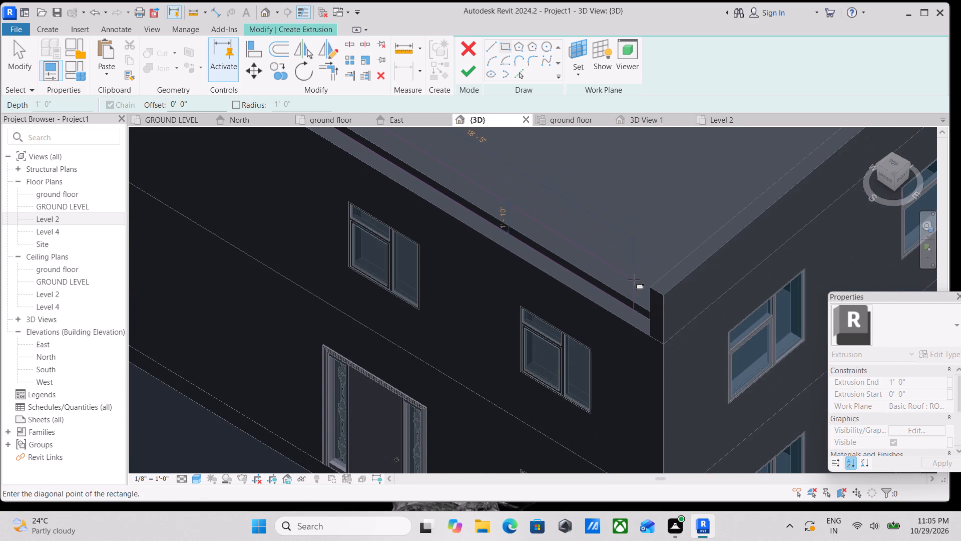
pyautogui.scroll(2, 643, 297)
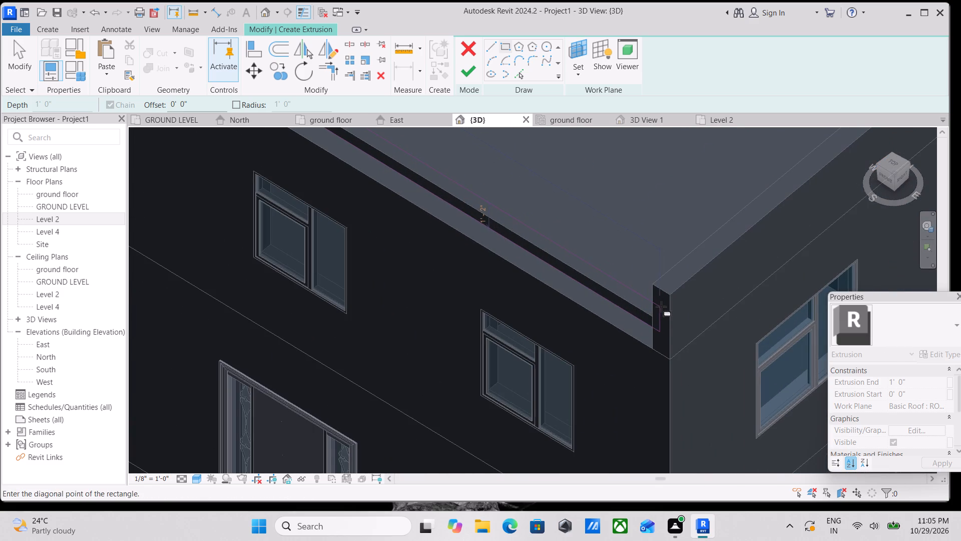
pyautogui.click(672, 314)
# Assign the Clad - White material to the roof-edge extrusion.
pyautogui.scroll(-2, 641, 251)
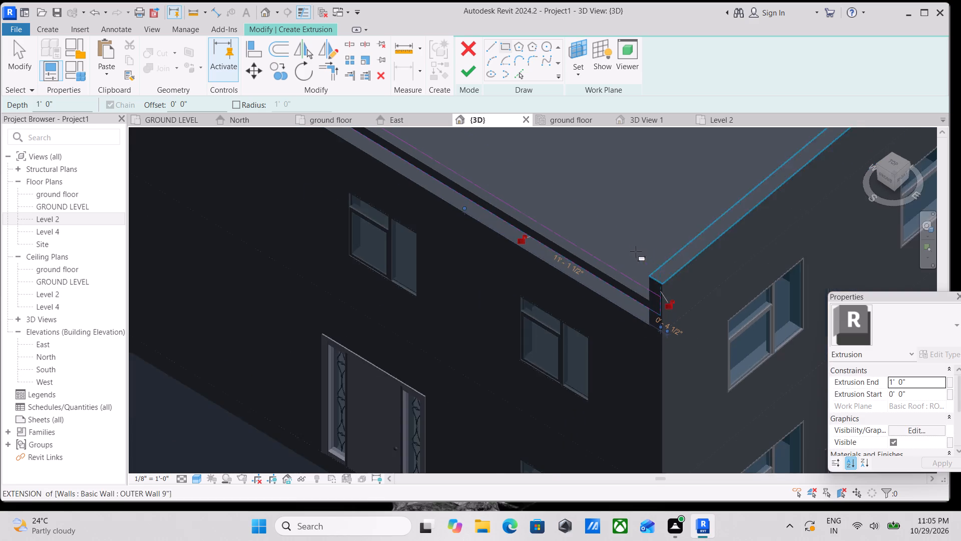
pyautogui.scroll(-3, 614, 252)
pyautogui.keyDown('shift'); pyautogui.moveTo(547, 258); pyautogui.dragTo(746, 220, button='middle'); pyautogui.keyUp('shift')
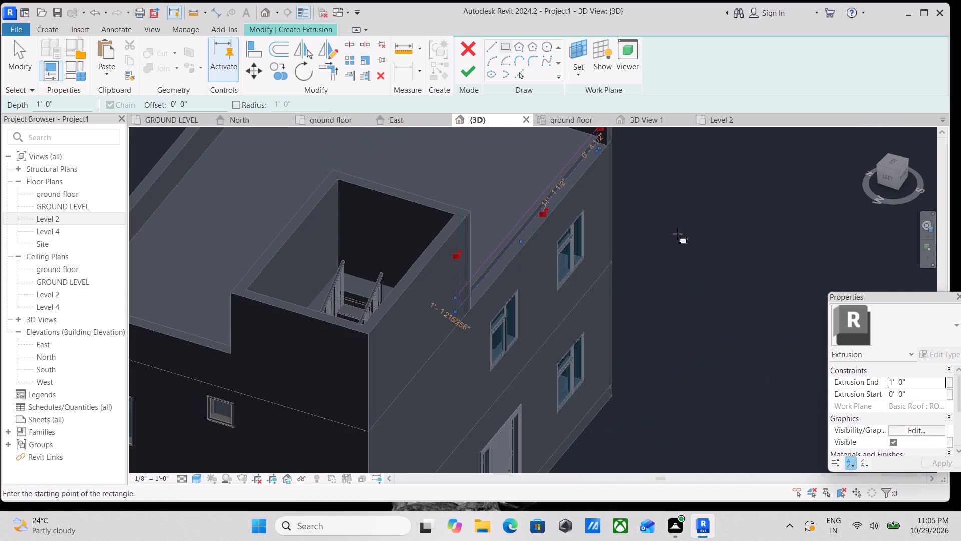
pyautogui.scroll(3, 561, 236)
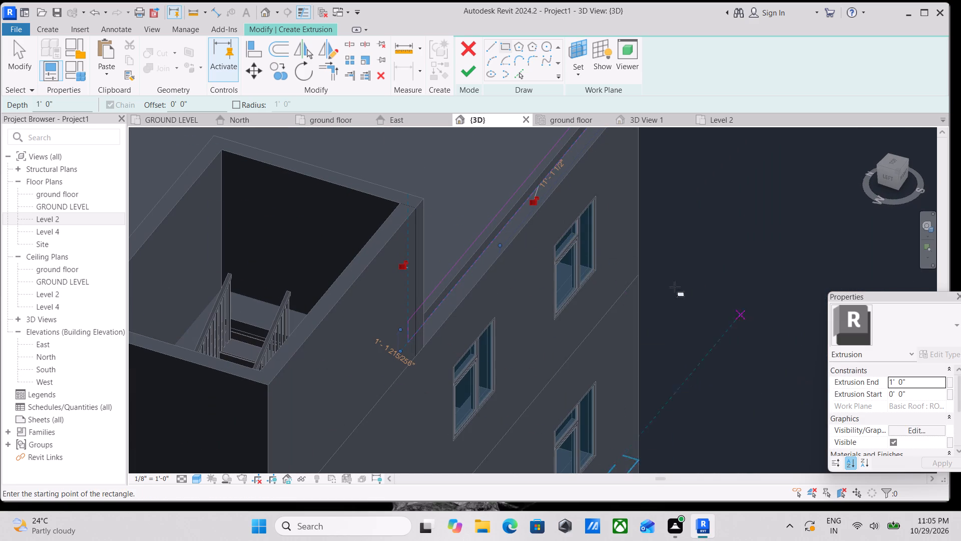
pyautogui.scroll(-2, 929, 426)
pyautogui.click(933, 418)
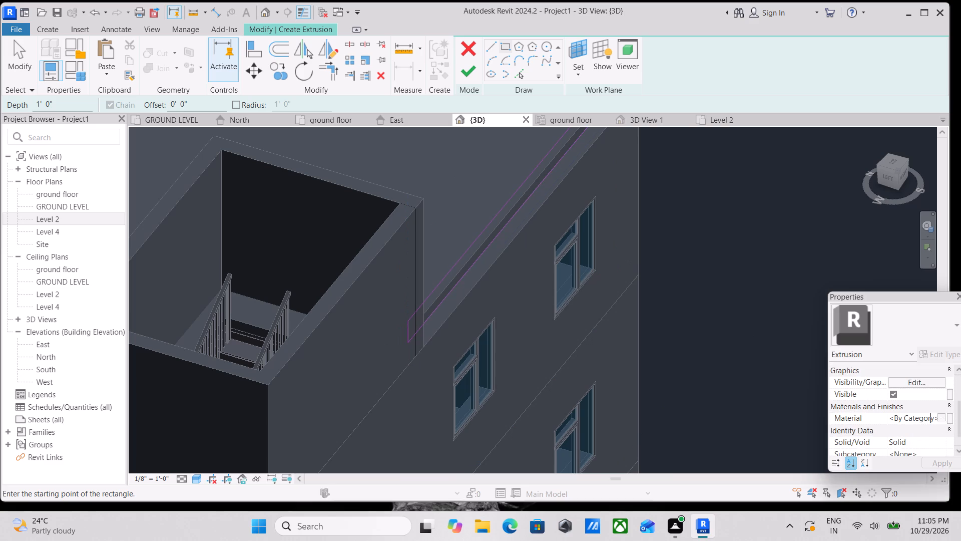
pyautogui.click(944, 418)
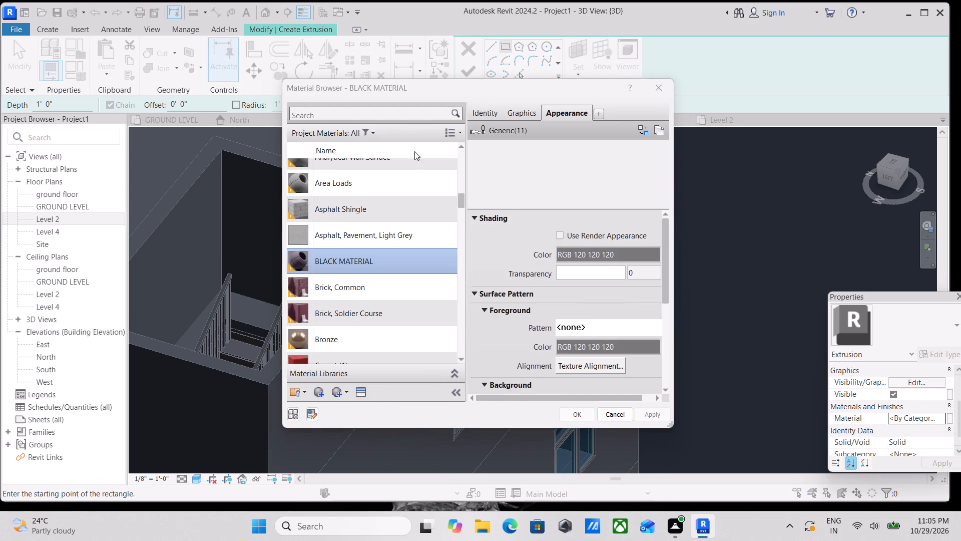
pyautogui.click(319, 114)
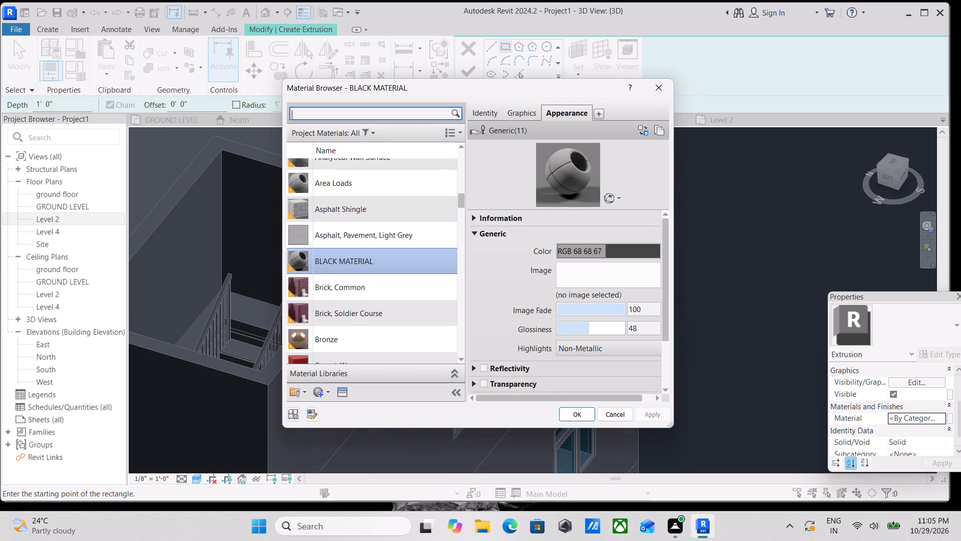
pyautogui.write('CLAD')
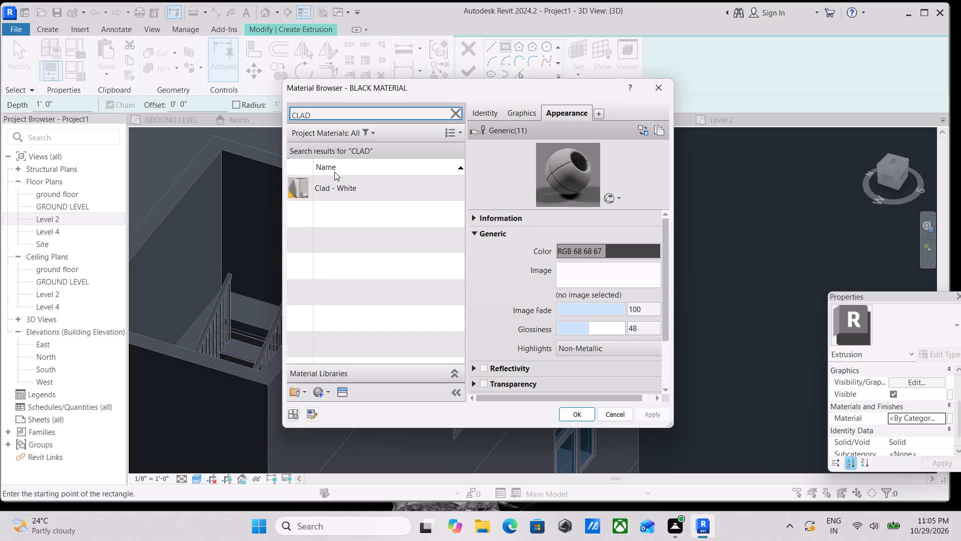
pyautogui.click(336, 183)
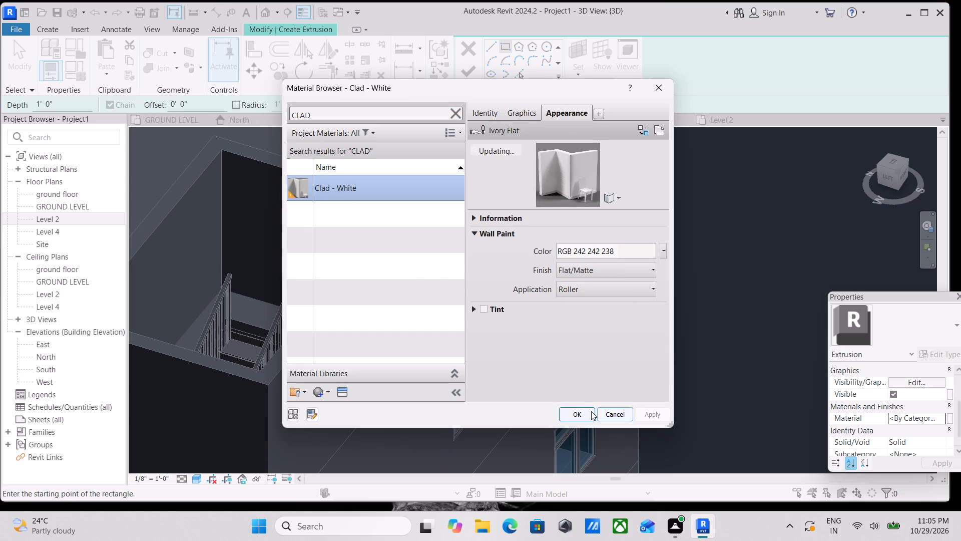
pyautogui.click(588, 412)
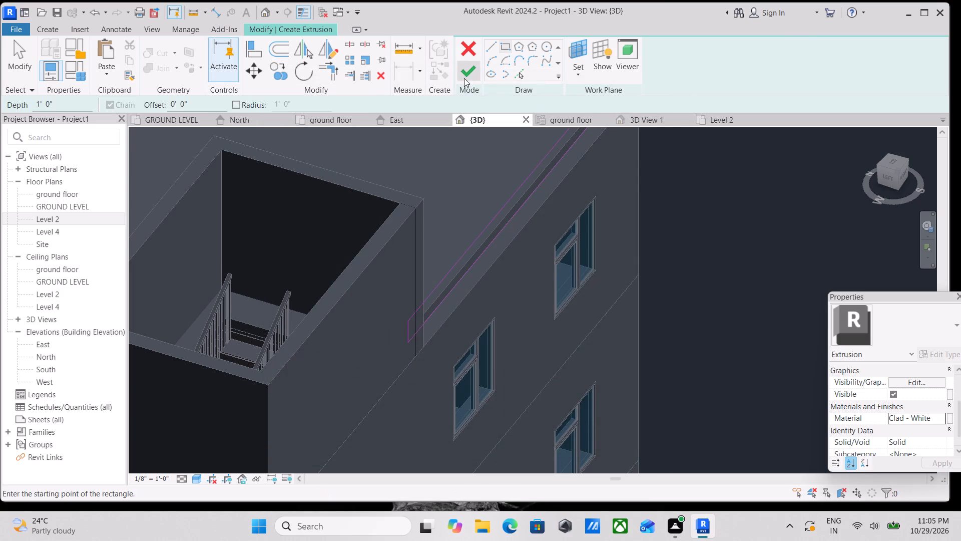
# Finish the roof-edge extrusion sketch and complete the in-place model.
pyautogui.click(464, 78)
pyautogui.scroll(-4, 589, 256)
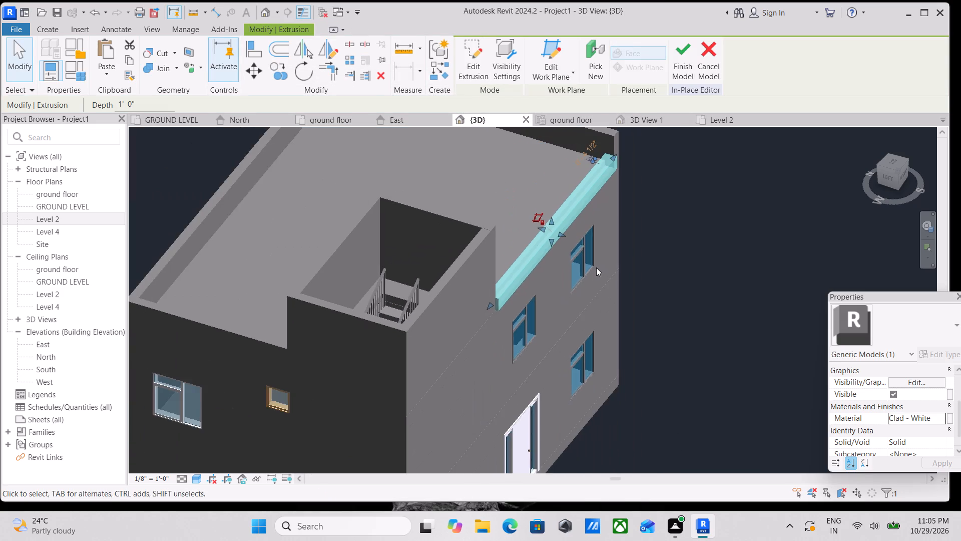
pyautogui.moveTo(596, 266); pyautogui.dragTo(440, 265, button='middle')
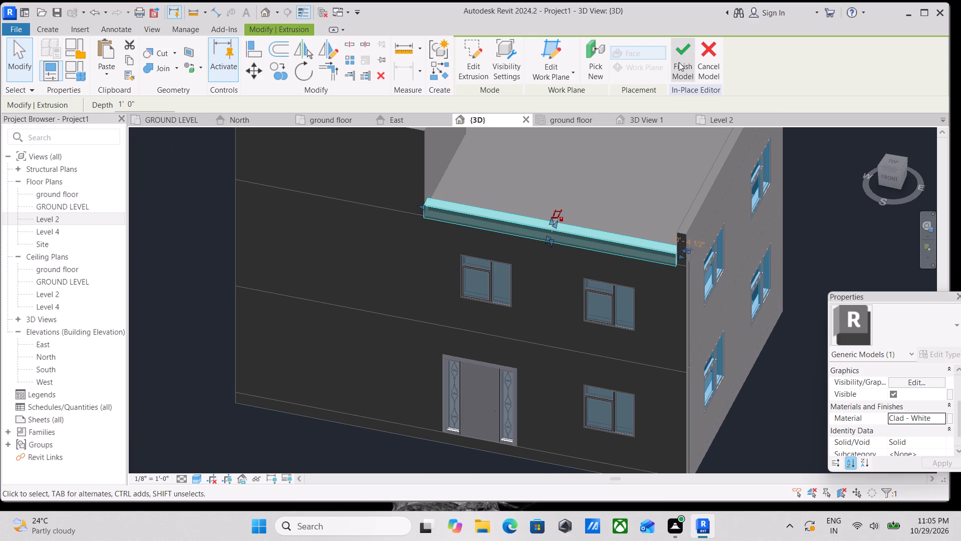
pyautogui.click(679, 62)
# Pull the in-place roof-edge strip's projecting front face back flush with the house's front wall face.
pyautogui.scroll(-2, 648, 276)
pyautogui.keyDown('shift'); pyautogui.moveTo(646, 276); pyautogui.dragTo(557, 183, button='middle'); pyautogui.keyUp('shift')
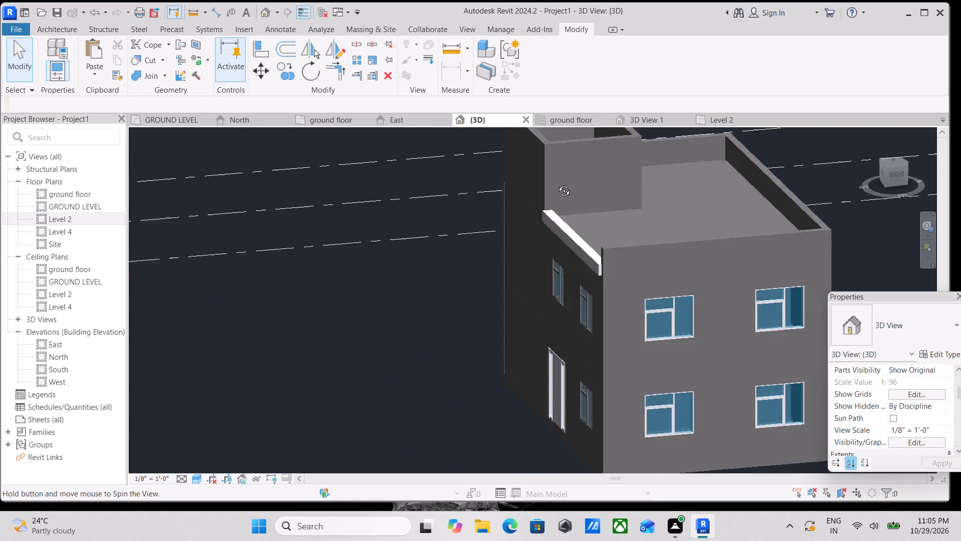
pyautogui.keyDown('shift'); pyautogui.moveTo(557, 183); pyautogui.dragTo(608, 171, button='middle'); pyautogui.keyUp('shift')
pyautogui.scroll(4, 625, 275)
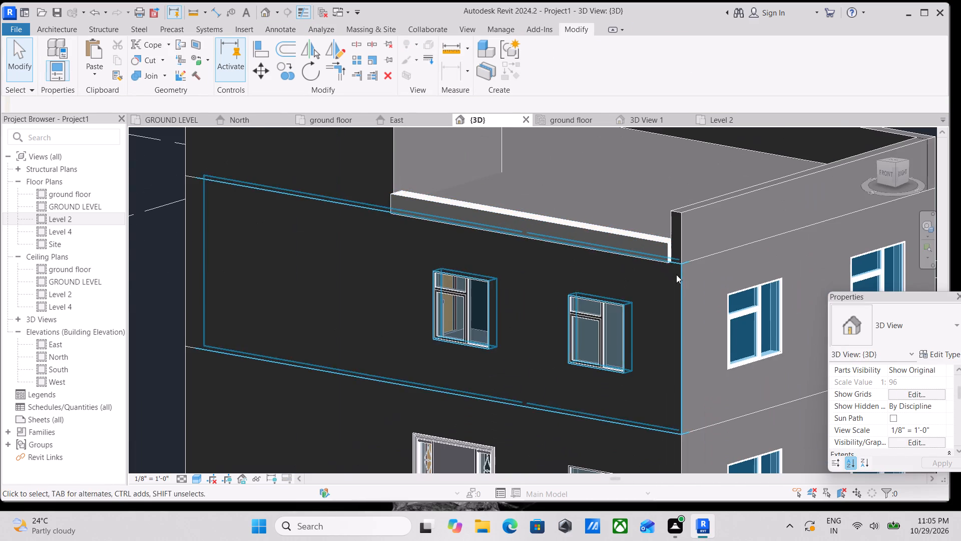
pyautogui.moveTo(659, 263); pyautogui.dragTo(586, 267, button='middle')
pyautogui.scroll(4, 583, 268)
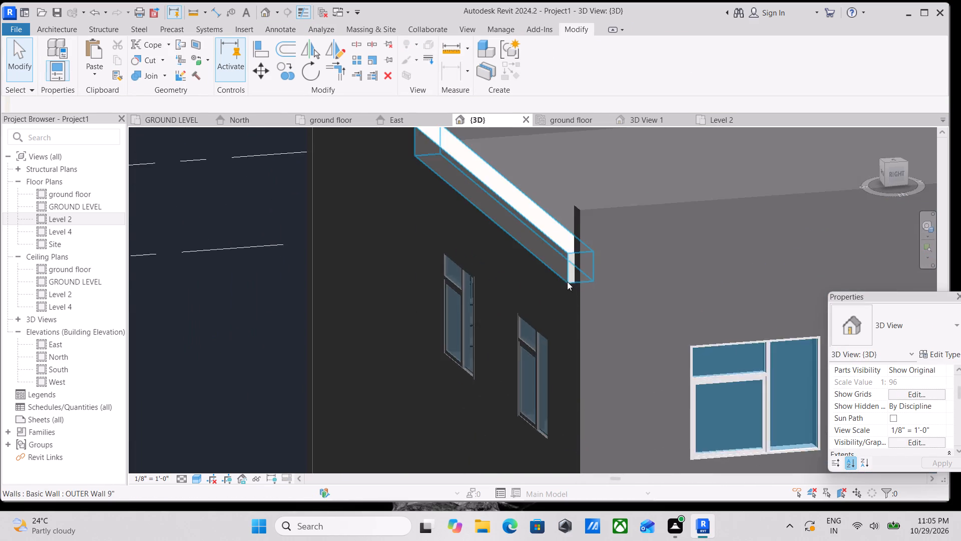
pyautogui.scroll(2, 567, 282)
pyautogui.click(564, 260)
pyautogui.scroll(-2, 573, 265)
pyautogui.moveTo(573, 267); pyautogui.dragTo(602, 352, button='middle')
pyautogui.scroll(-1, 637, 349)
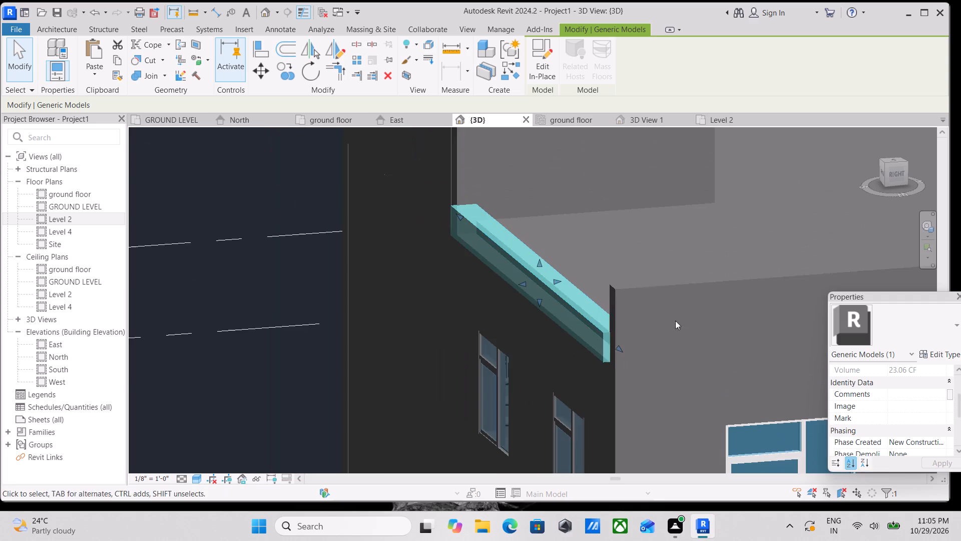
pyautogui.click(897, 173)
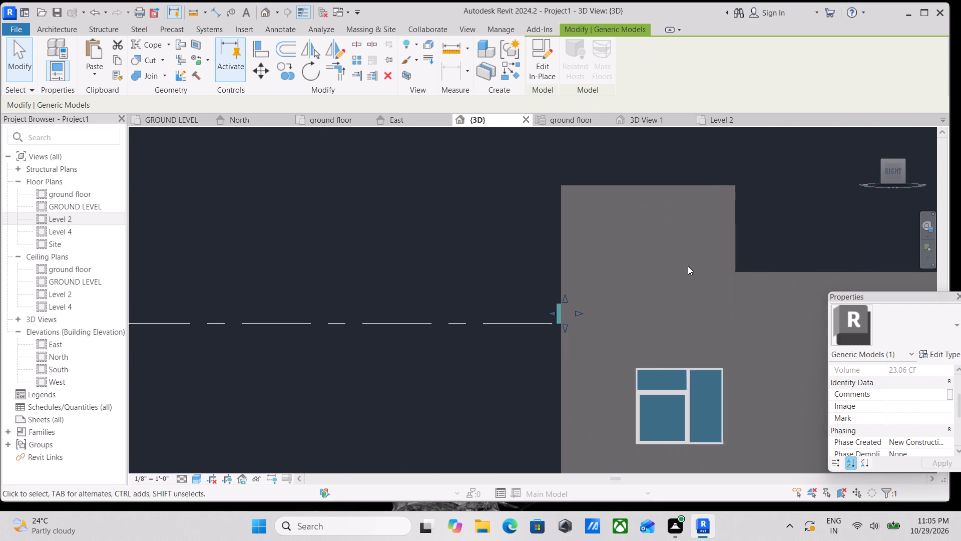
pyautogui.scroll(12, 538, 288)
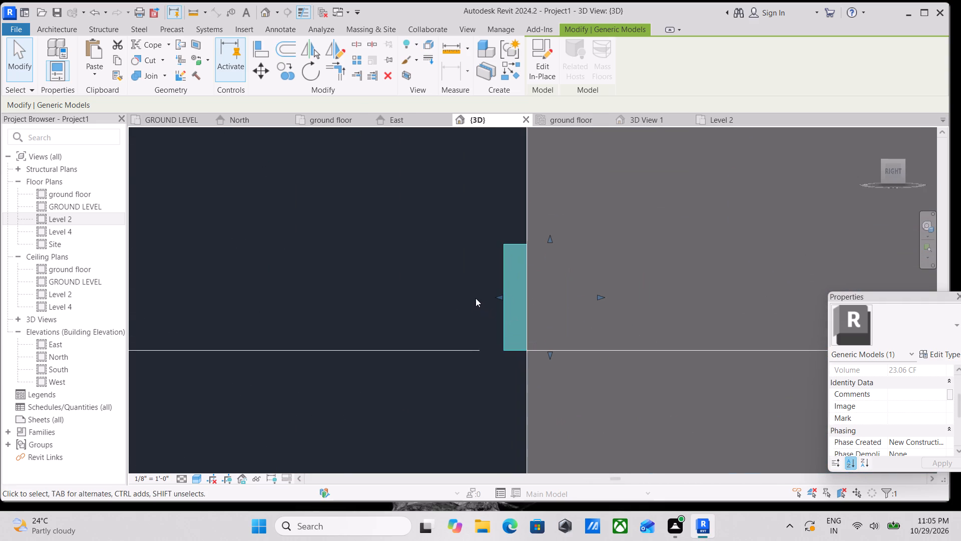
pyautogui.moveTo(499, 296); pyautogui.dragTo(517, 296)
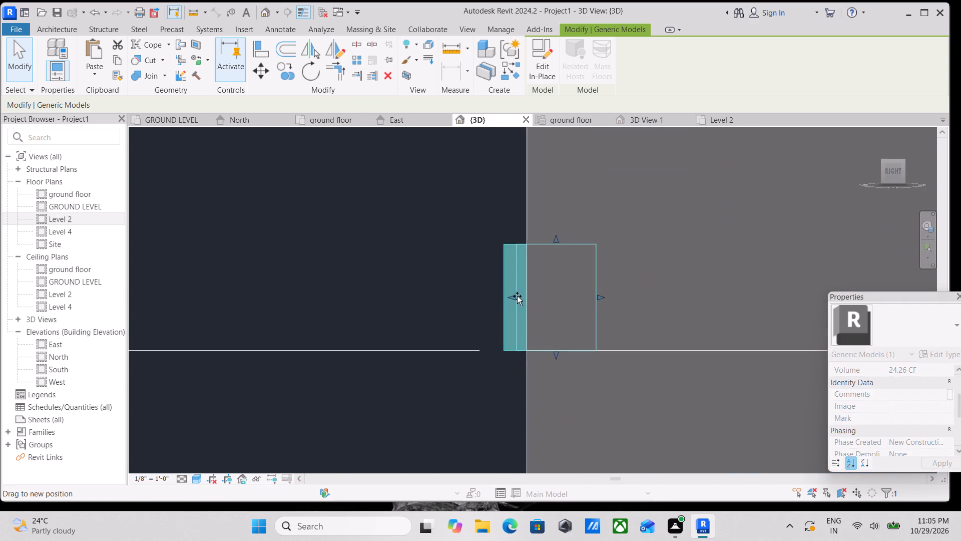
pyautogui.moveTo(517, 296); pyautogui.dragTo(525, 297)
pyautogui.scroll(-3, 525, 297)
pyautogui.press('Escape')
# Examine the adjusted roof-edge strip between the stair enclosure and the side parapet.
pyautogui.scroll(-2, 525, 299)
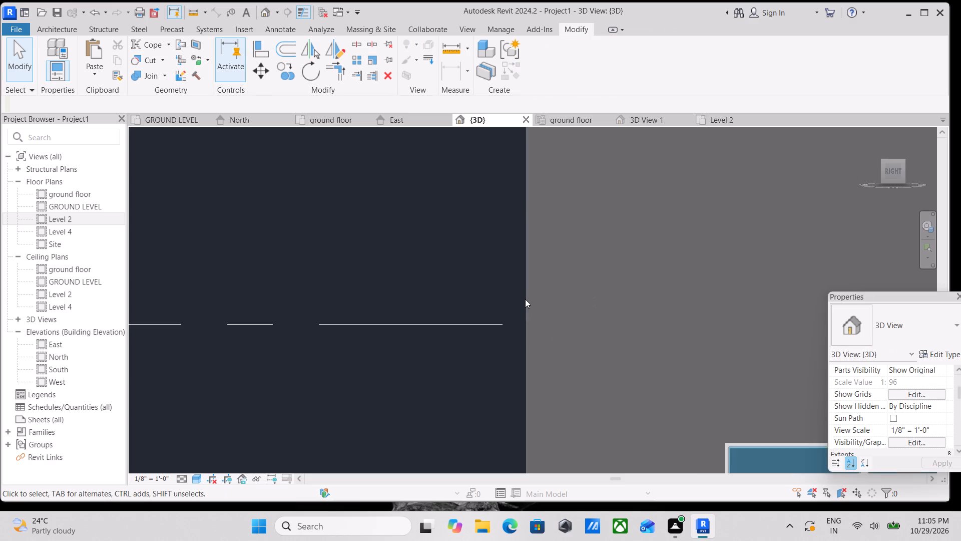
pyautogui.scroll(-1, 525, 299)
pyautogui.keyDown('shift'); pyautogui.moveTo(524, 281); pyautogui.dragTo(648, 348, button='middle'); pyautogui.keyUp('shift')
pyautogui.scroll(-4, 600, 320)
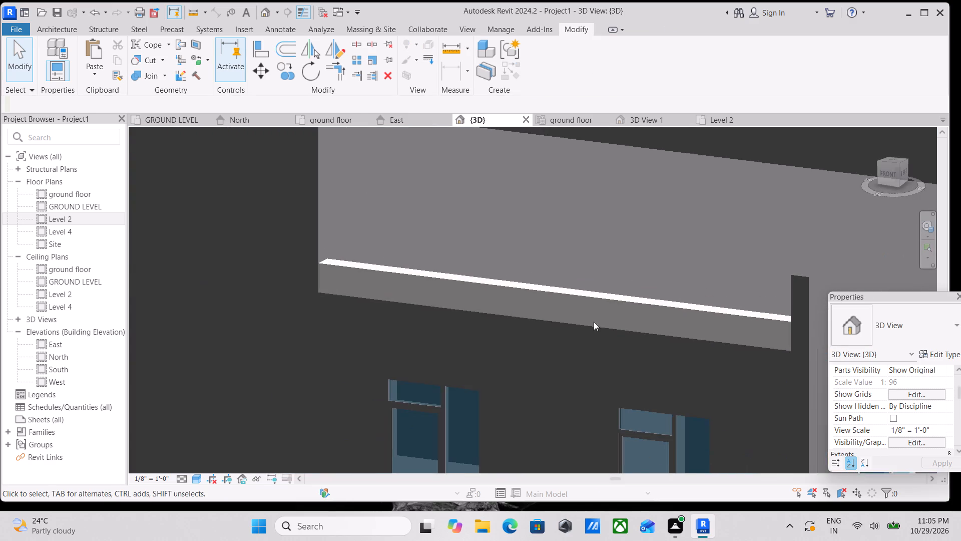
pyautogui.scroll(-1, 565, 316)
pyautogui.keyDown('shift'); pyautogui.moveTo(565, 317); pyautogui.dragTo(631, 390, button='middle'); pyautogui.keyUp('shift')
pyautogui.scroll(-3, 631, 352)
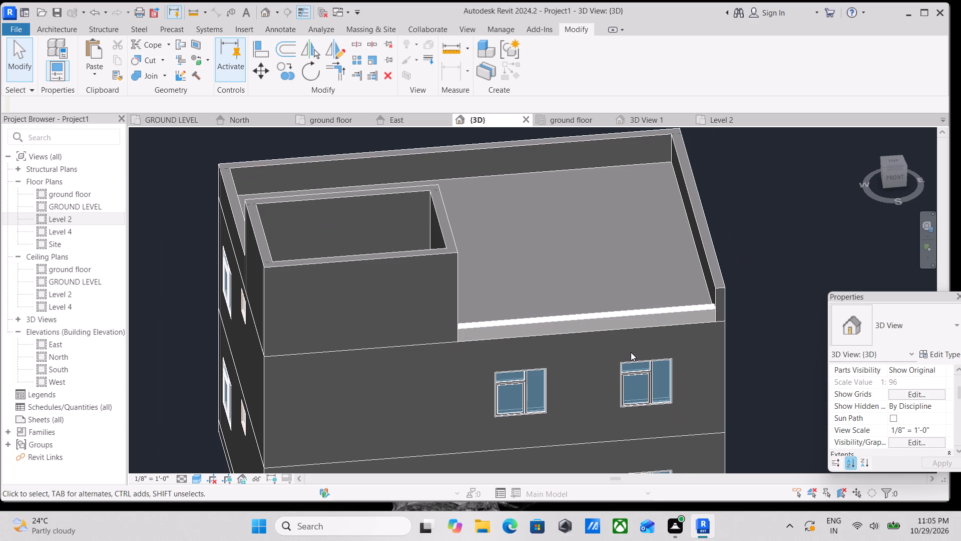
pyautogui.scroll(2, 603, 272)
pyautogui.moveTo(596, 306); pyautogui.dragTo(567, 324, button='middle')
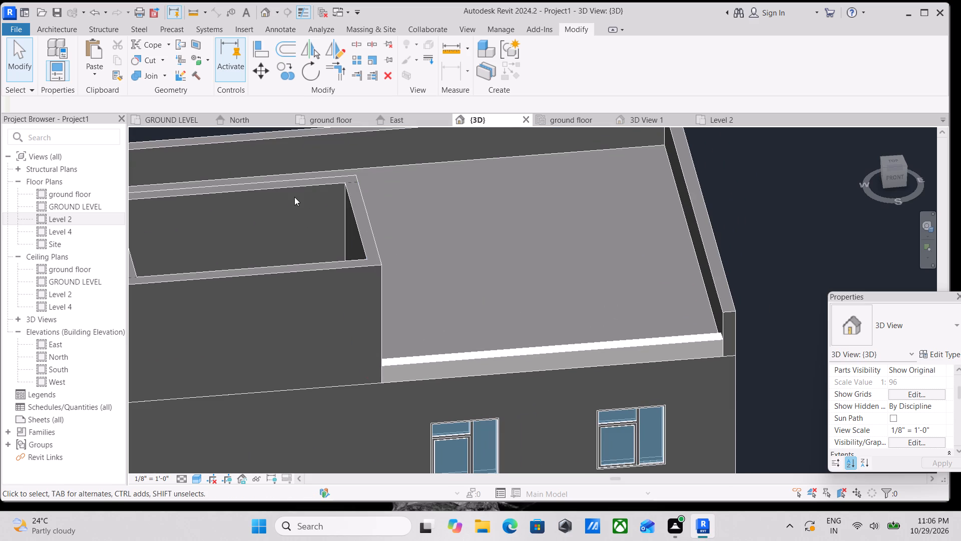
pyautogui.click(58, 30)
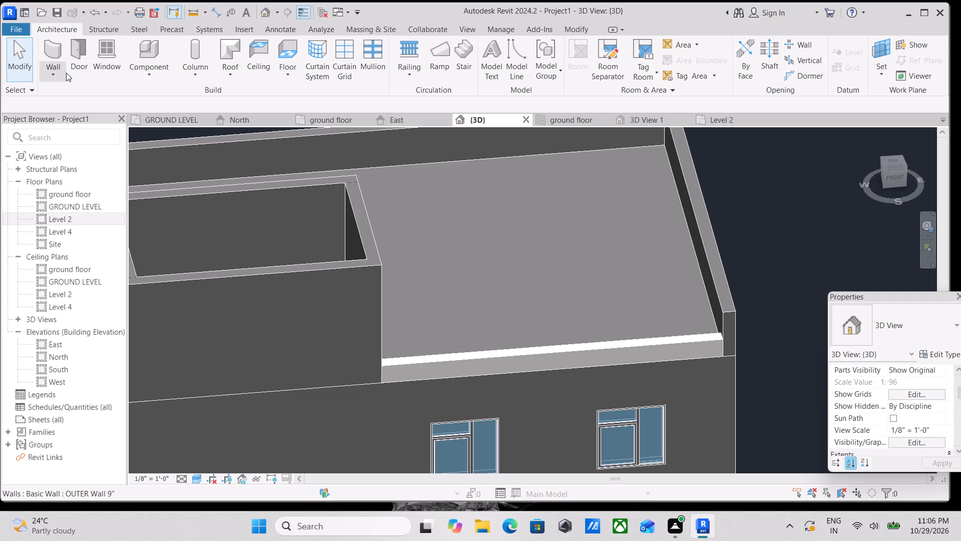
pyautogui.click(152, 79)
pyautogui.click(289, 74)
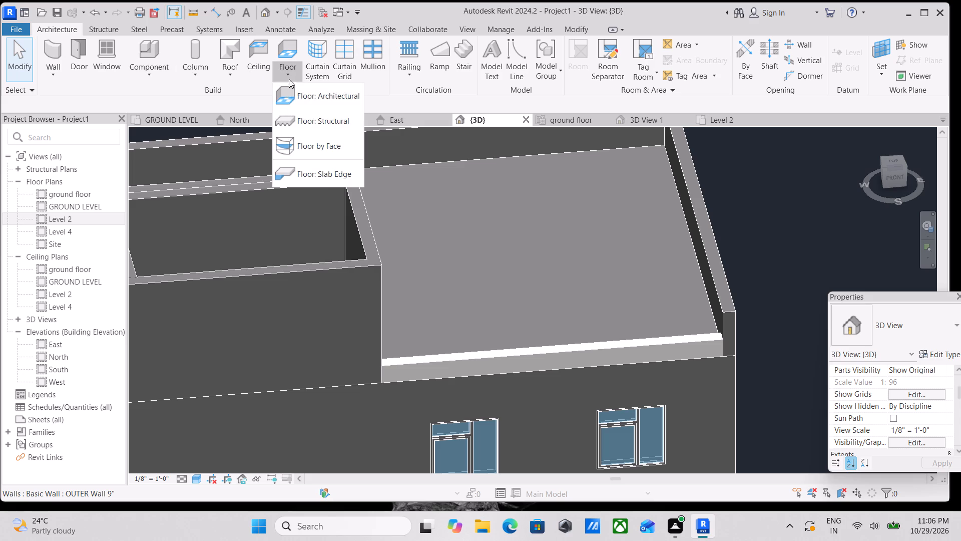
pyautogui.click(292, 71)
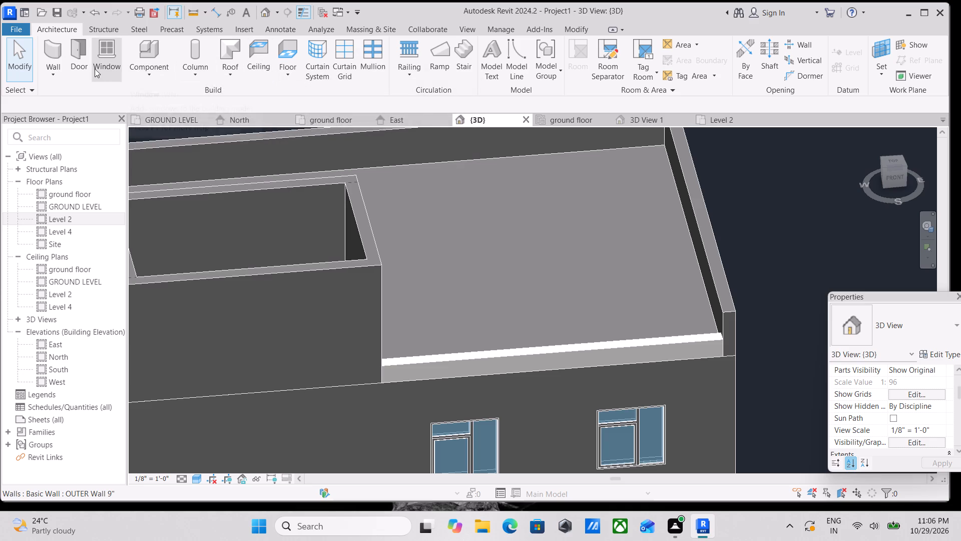
# Examine the house's front facade and the stair enclosure's front wall from several angles.
pyautogui.scroll(-2, 162, 96)
pyautogui.scroll(-2, 493, 302)
pyautogui.moveTo(491, 300); pyautogui.dragTo(467, 253, button='middle')
pyautogui.scroll(-4, 543, 277)
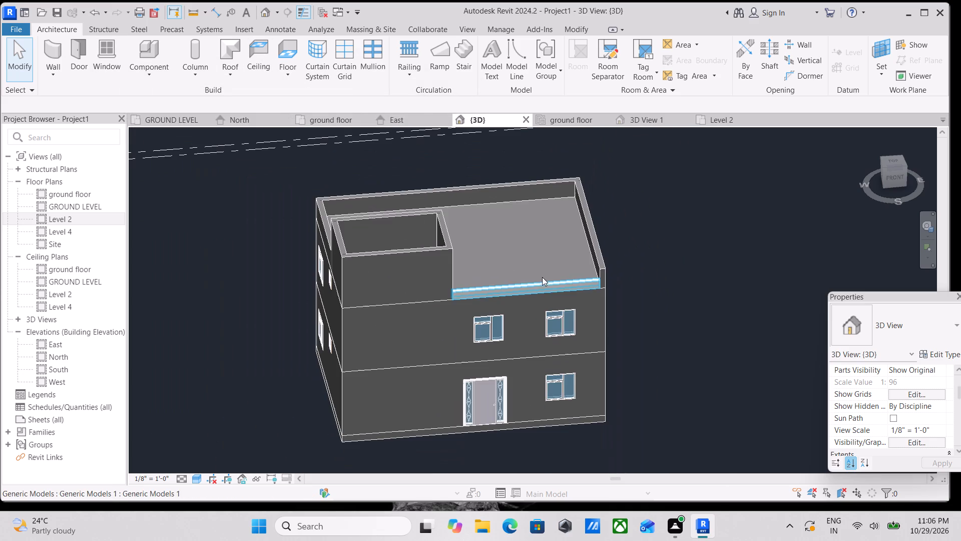
pyautogui.press('Escape')
pyautogui.scroll(2, 446, 255)
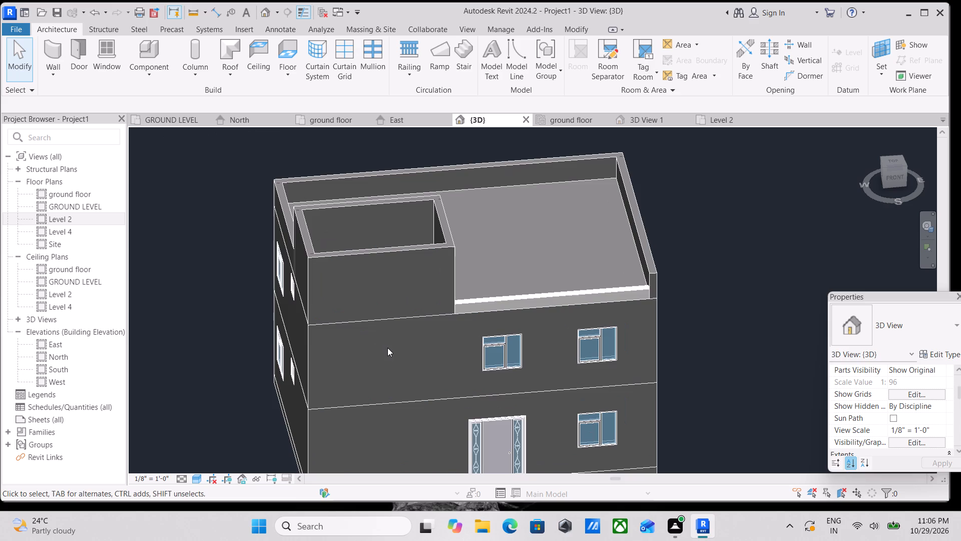
pyautogui.keyDown('shift'); pyautogui.moveTo(387, 348); pyautogui.dragTo(371, 240, button='middle'); pyautogui.keyUp('shift')
pyautogui.keyDown('shift'); pyautogui.moveTo(381, 311); pyautogui.dragTo(374, 263, button='middle'); pyautogui.keyUp('shift')
pyautogui.scroll(1, 380, 278)
pyautogui.scroll(-2, 397, 322)
pyautogui.moveTo(397, 322); pyautogui.dragTo(418, 329, button='middle')
pyautogui.scroll(-2, 422, 331)
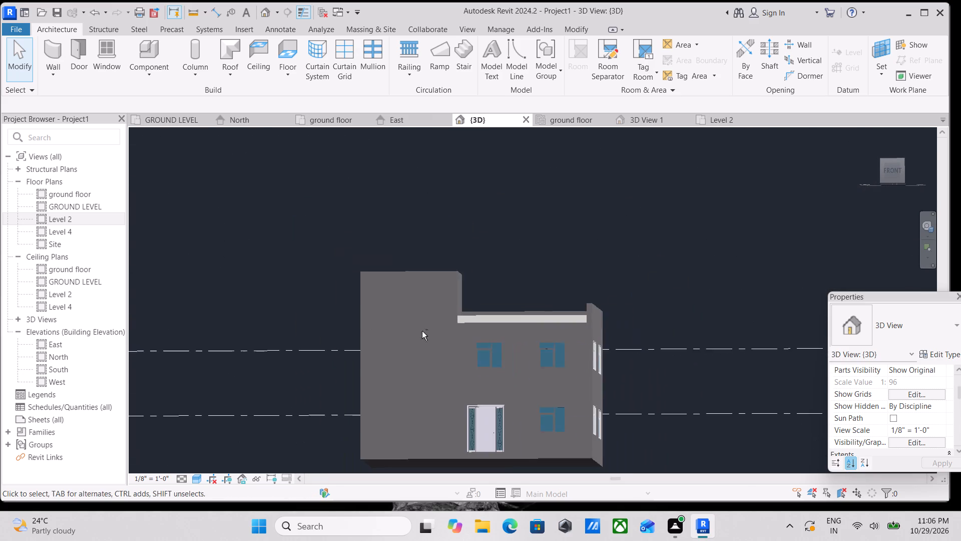
pyautogui.keyDown('shift'); pyautogui.moveTo(422, 331); pyautogui.dragTo(435, 355, button='middle'); pyautogui.keyUp('shift')
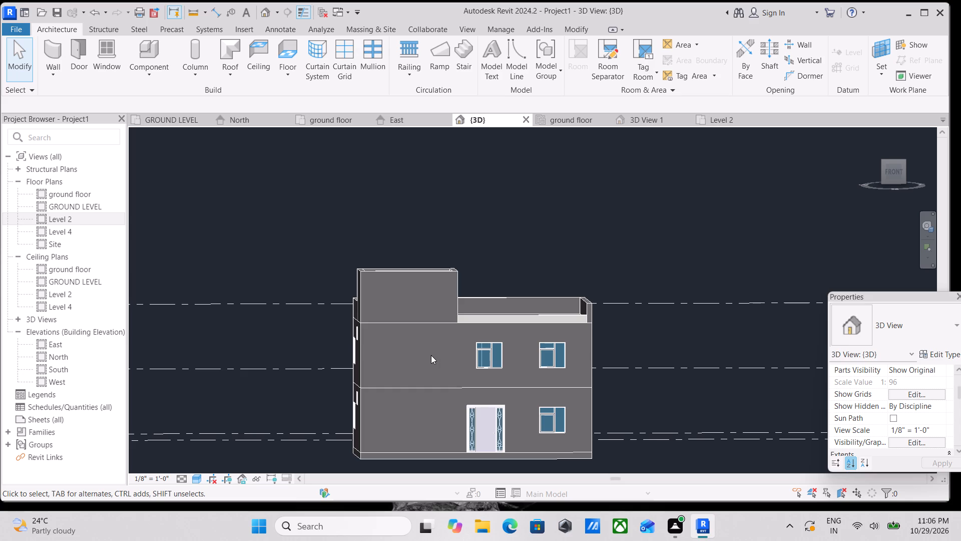
pyautogui.scroll(3, 397, 368)
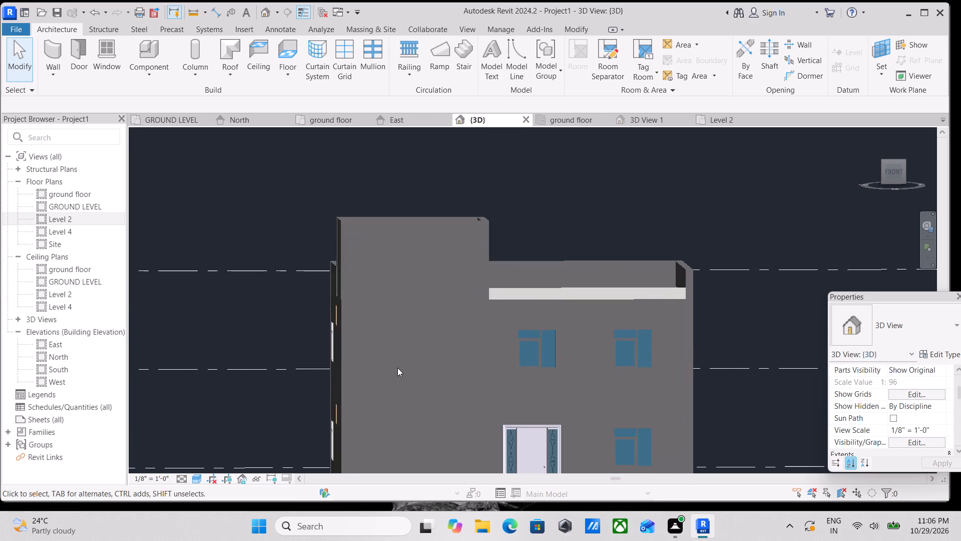
pyautogui.scroll(-1, 398, 363)
pyautogui.moveTo(395, 362); pyautogui.dragTo(381, 353, button='middle')
pyautogui.scroll(1, 381, 353)
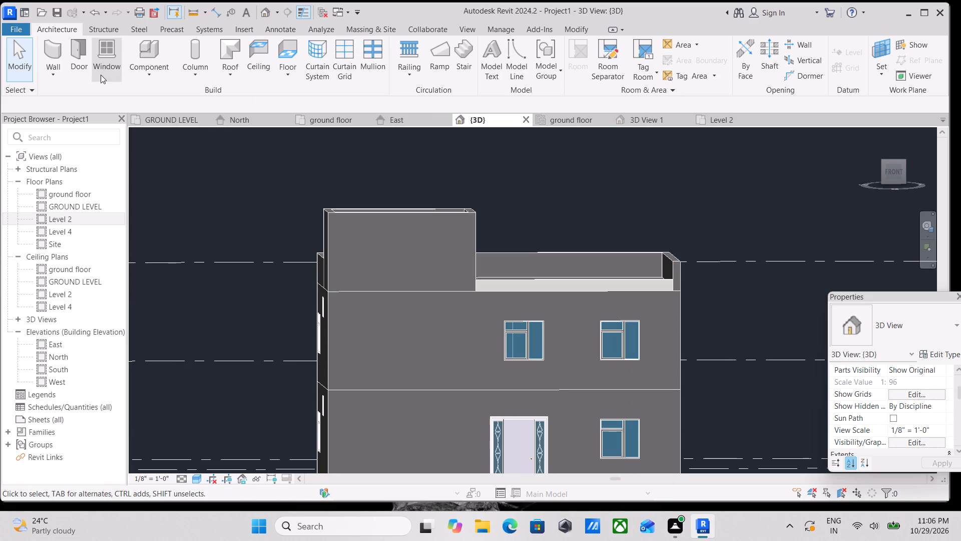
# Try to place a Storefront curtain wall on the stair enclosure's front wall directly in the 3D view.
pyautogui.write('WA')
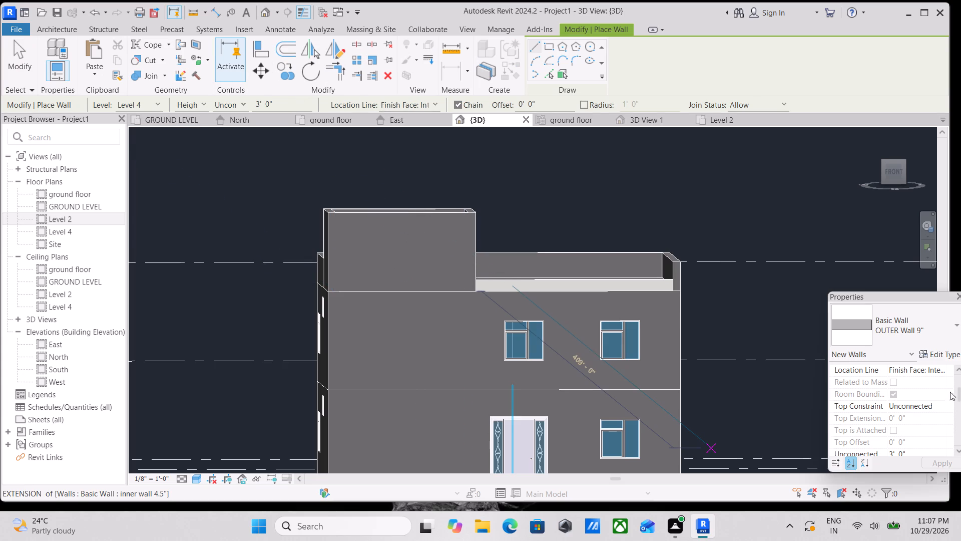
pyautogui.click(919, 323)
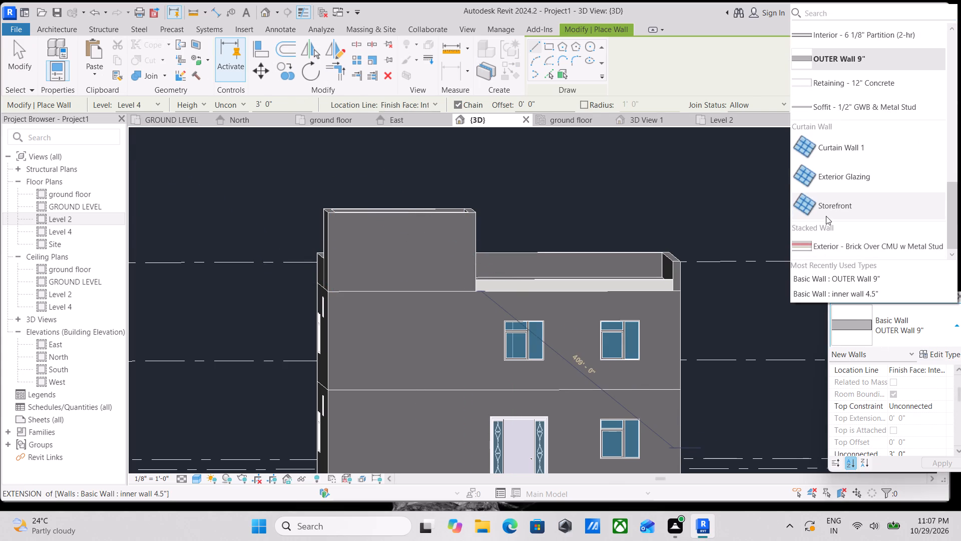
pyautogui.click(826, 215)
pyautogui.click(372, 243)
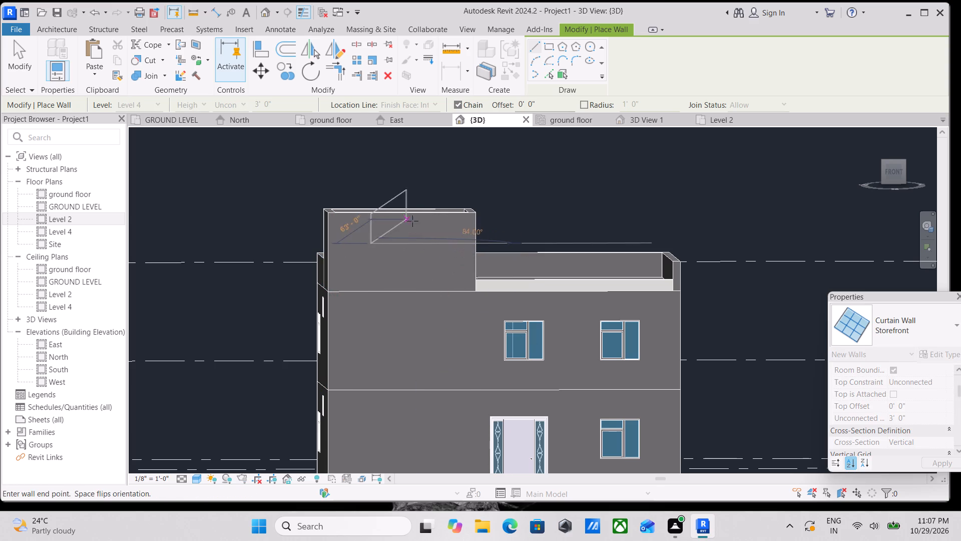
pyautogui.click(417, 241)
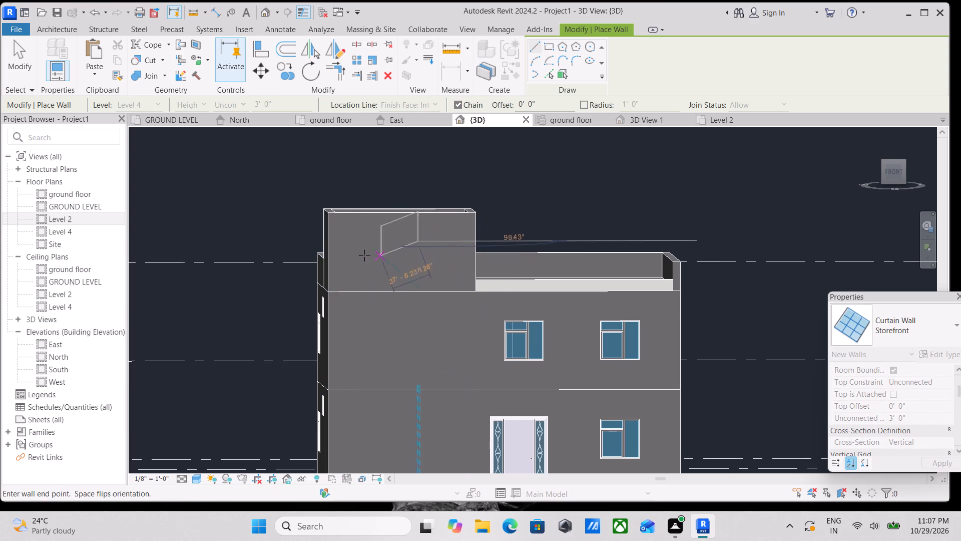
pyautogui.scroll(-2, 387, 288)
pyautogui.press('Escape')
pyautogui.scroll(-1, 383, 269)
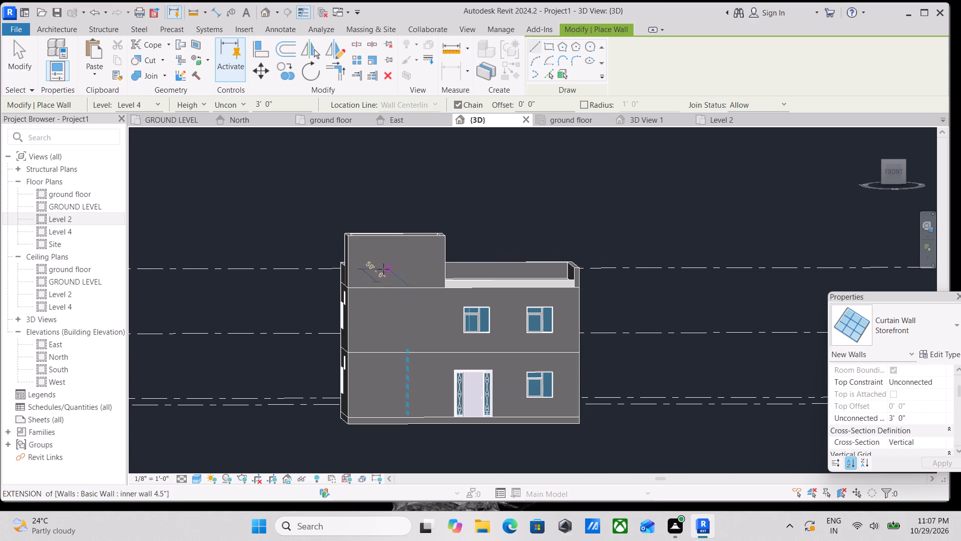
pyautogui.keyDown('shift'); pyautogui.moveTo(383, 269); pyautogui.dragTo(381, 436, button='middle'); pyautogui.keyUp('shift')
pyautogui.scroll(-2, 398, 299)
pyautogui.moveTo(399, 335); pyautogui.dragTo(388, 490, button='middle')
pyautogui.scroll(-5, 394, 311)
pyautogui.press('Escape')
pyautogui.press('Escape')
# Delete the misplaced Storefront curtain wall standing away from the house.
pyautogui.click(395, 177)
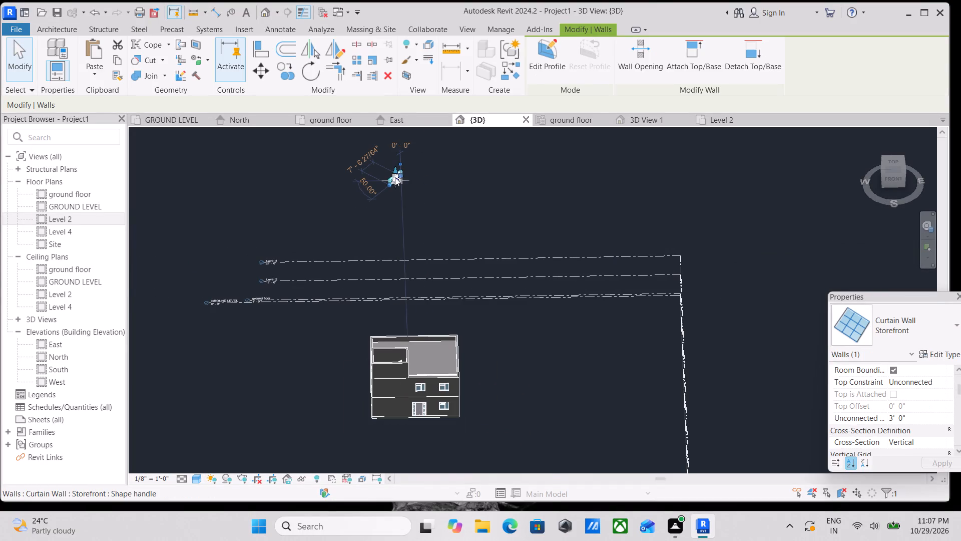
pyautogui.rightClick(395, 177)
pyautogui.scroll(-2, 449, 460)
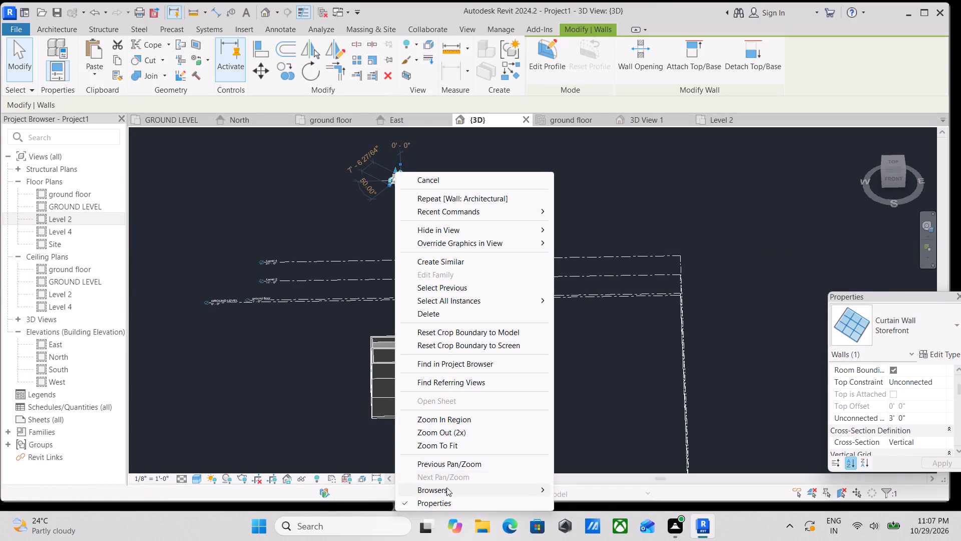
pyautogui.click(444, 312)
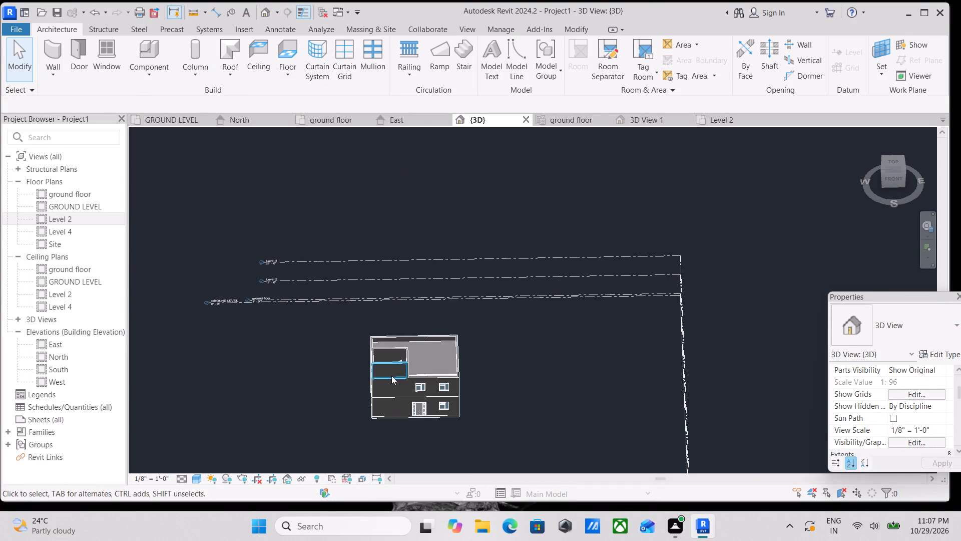
# In the ground floor plan, draw a Storefront curtain wall about 3'-6" long within the front outer wall beside the stair.
pyautogui.scroll(3, 391, 376)
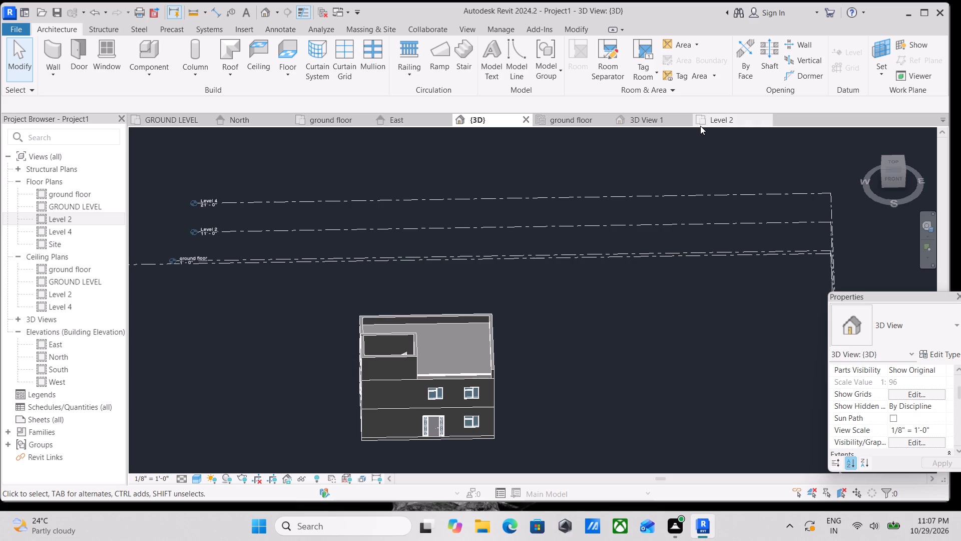
pyautogui.click(314, 120)
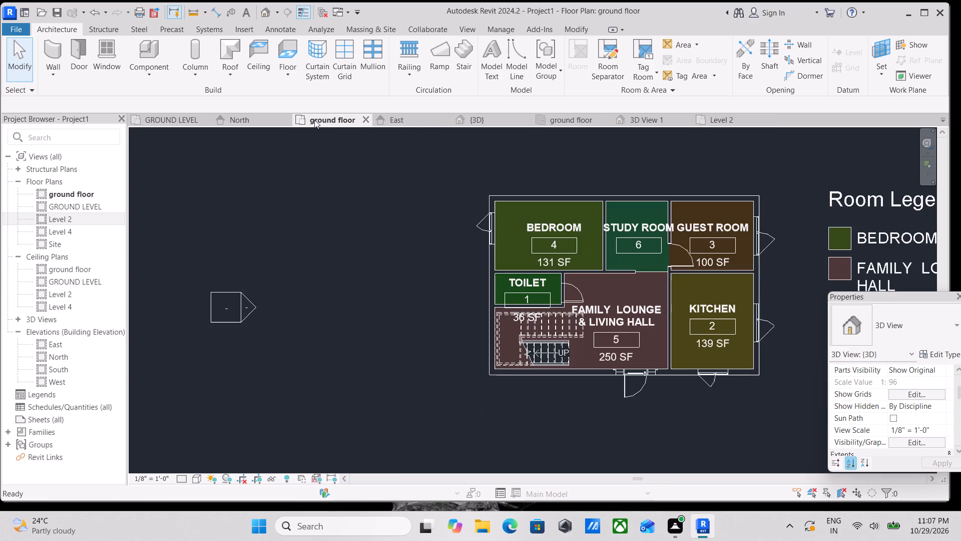
pyautogui.scroll(4, 520, 400)
pyautogui.moveTo(530, 392); pyautogui.dragTo(428, 405, button='middle')
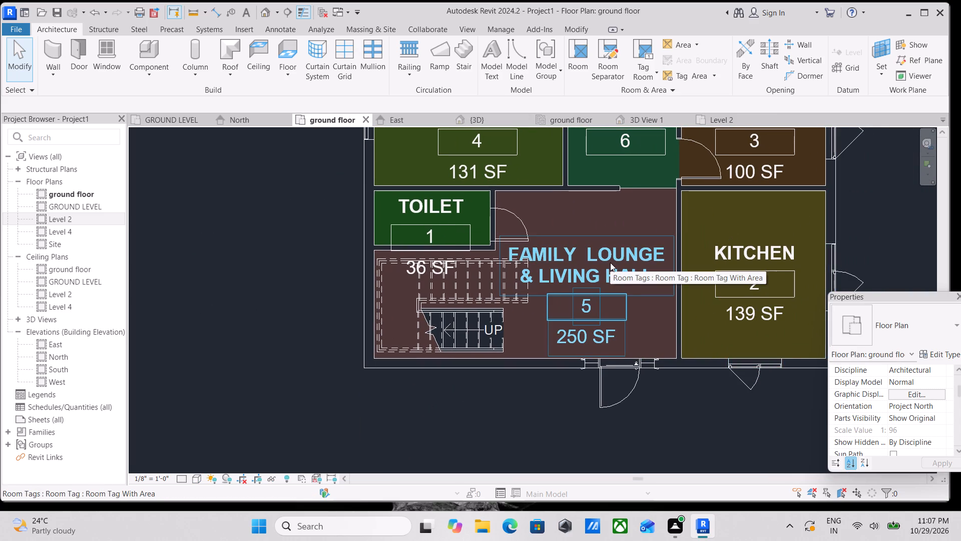
pyautogui.write('WA')
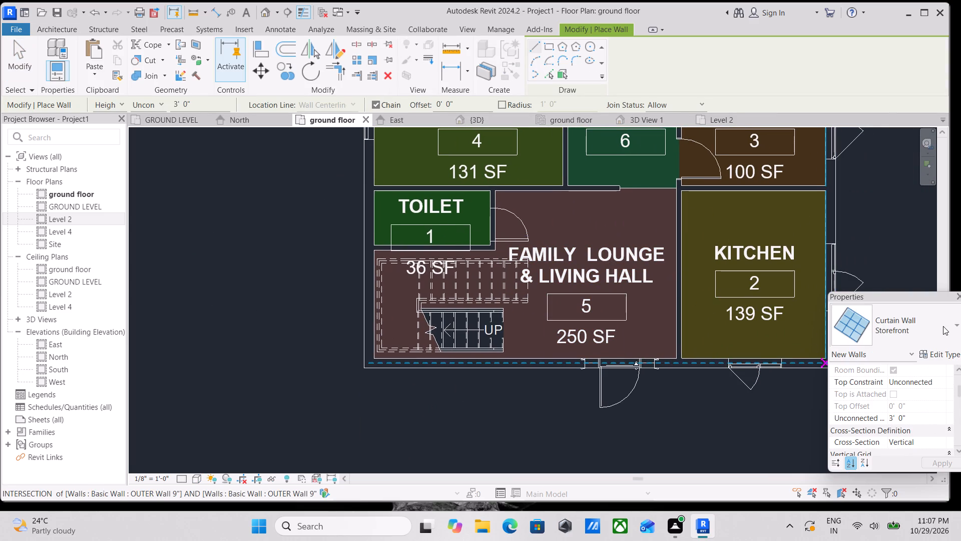
pyautogui.scroll(3, 413, 365)
pyautogui.click(416, 359)
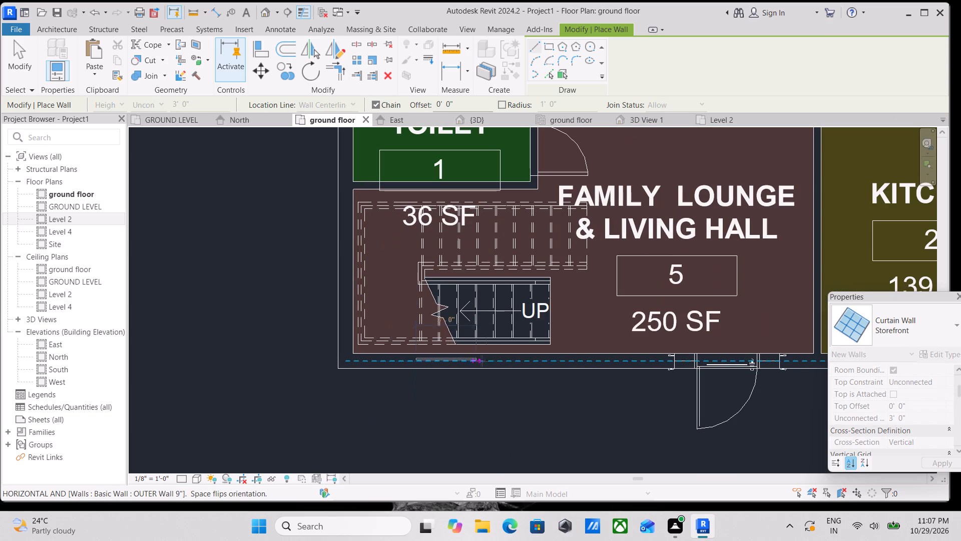
pyautogui.click(482, 361)
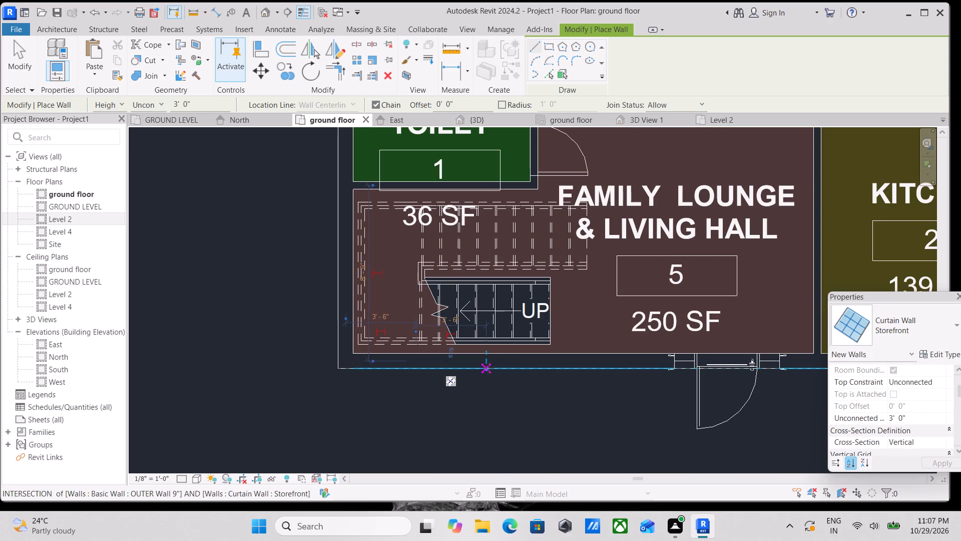
pyautogui.press('Escape')
pyautogui.scroll(2, 461, 368)
pyautogui.press('Escape')
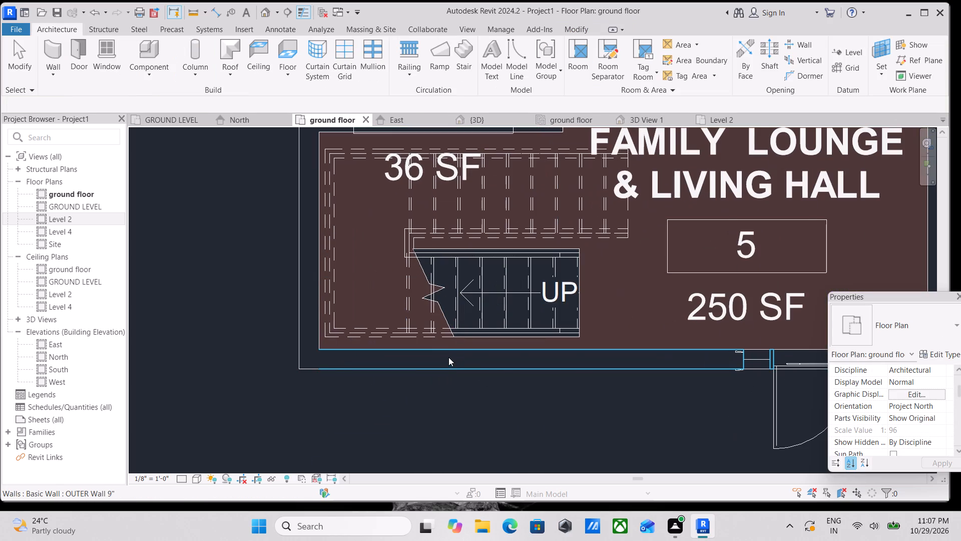
pyautogui.scroll(-3, 465, 355)
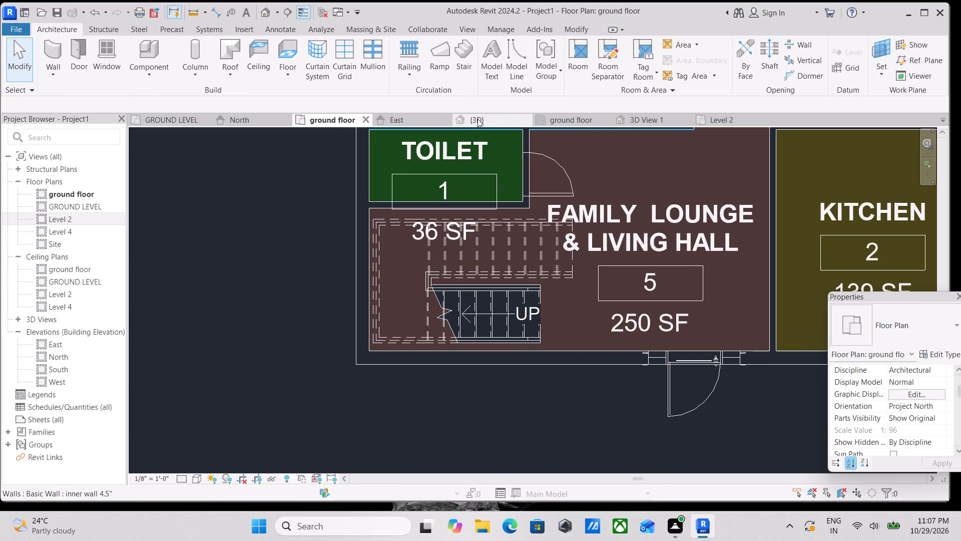
# In the 3D view, stretch the Storefront curtain wall's top up into the upper floor, to a height of about 13'-9".
pyautogui.click(477, 119)
pyautogui.scroll(-2, 481, 436)
pyautogui.moveTo(437, 430); pyautogui.dragTo(438, 398, button='middle')
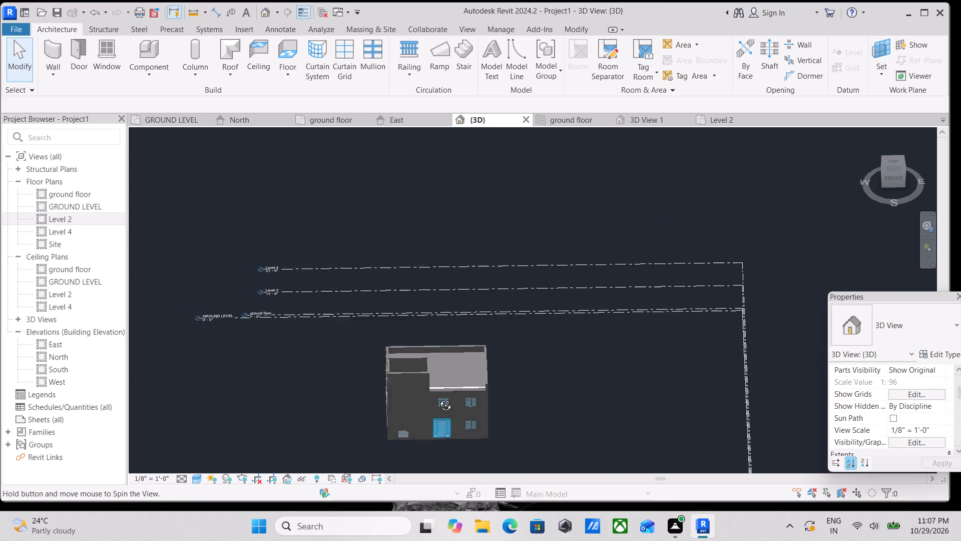
pyautogui.moveTo(438, 398); pyautogui.dragTo(458, 292, button='middle')
pyautogui.scroll(3, 387, 519)
pyautogui.scroll(9, 392, 476)
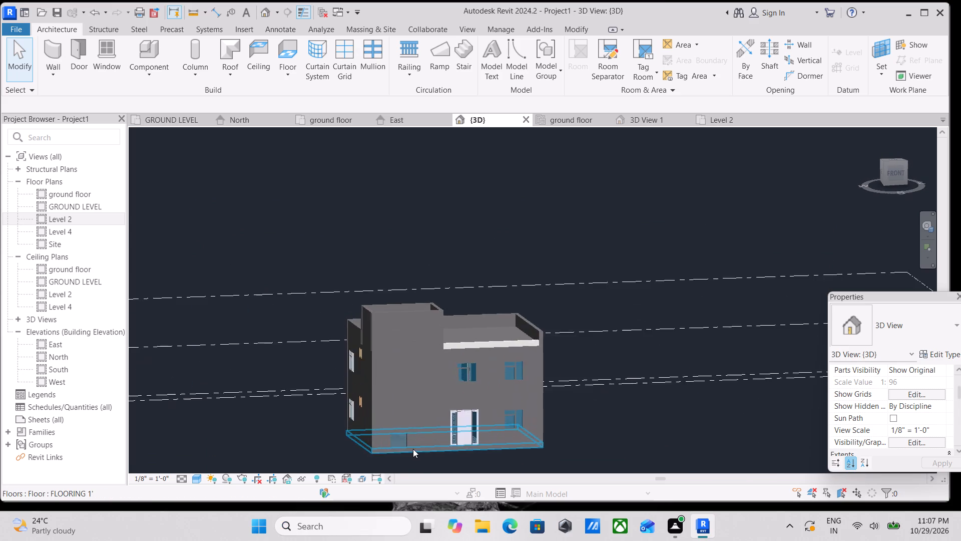
pyautogui.scroll(7, 413, 449)
pyautogui.click(378, 402)
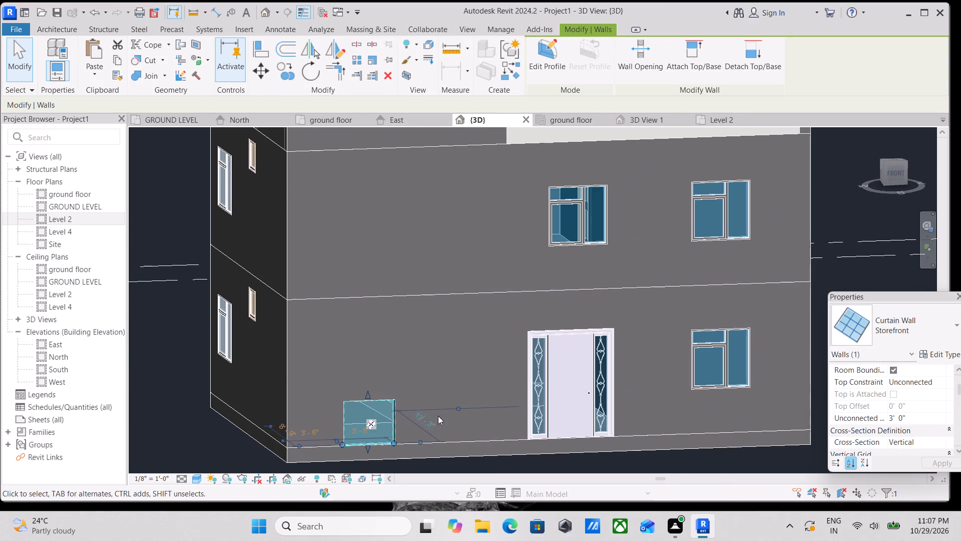
pyautogui.click(931, 329)
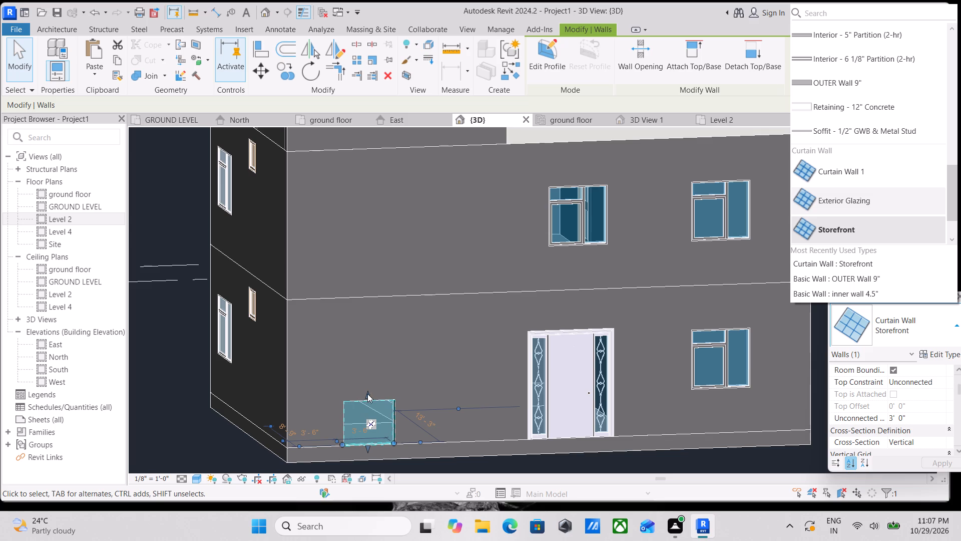
pyautogui.moveTo(366, 389); pyautogui.dragTo(370, 354)
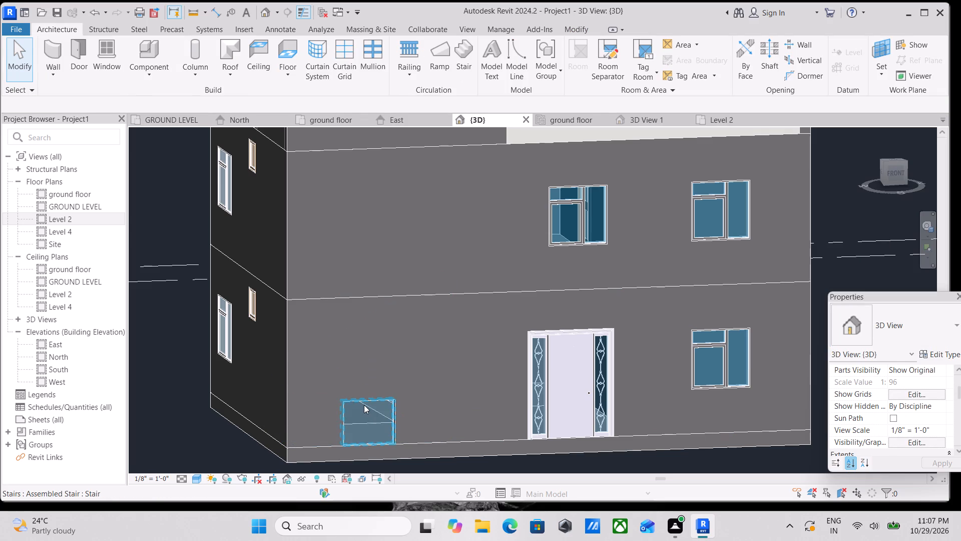
pyautogui.click(364, 405)
pyautogui.moveTo(367, 393); pyautogui.dragTo(364, 276)
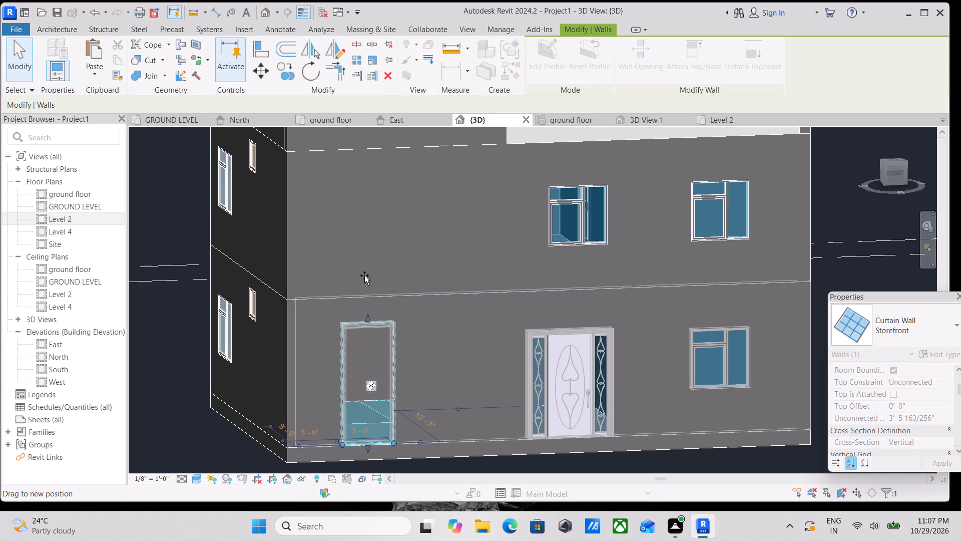
pyautogui.moveTo(364, 276); pyautogui.dragTo(352, 240)
# Extend the Storefront curtain wall's top further into the rooftop stair enclosure, to a height of about 24'-1".
pyautogui.scroll(-1, 379, 281)
pyautogui.moveTo(378, 291); pyautogui.dragTo(378, 383, button='middle')
pyautogui.scroll(-1, 375, 364)
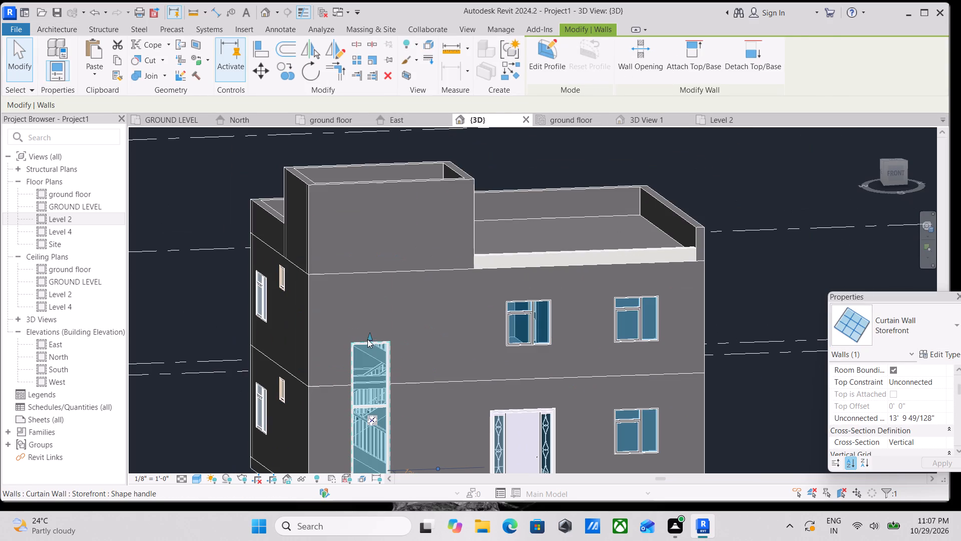
pyautogui.moveTo(367, 334); pyautogui.dragTo(372, 262)
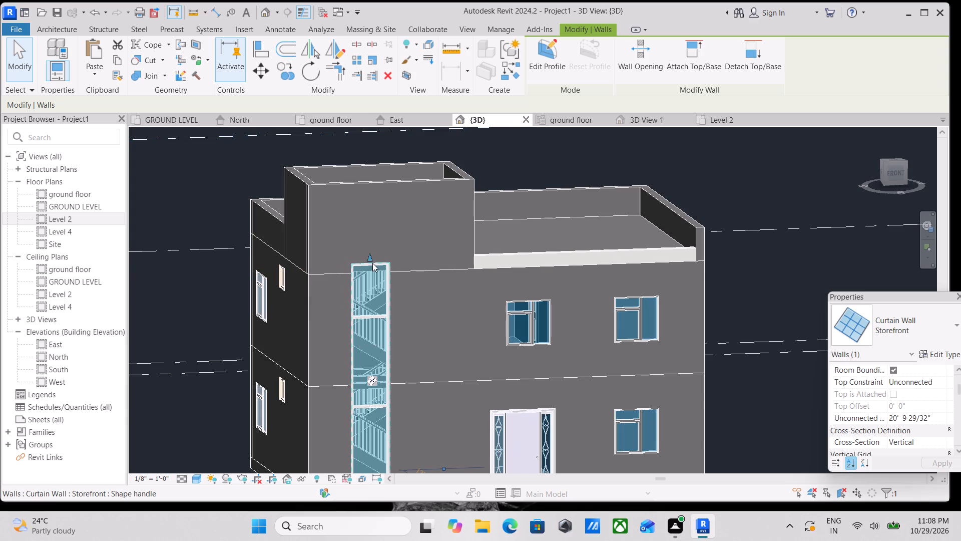
pyautogui.moveTo(371, 256); pyautogui.dragTo(366, 226)
# Raise the Storefront curtain wall's base off the floor line to nearly mid-height of the entrance door.
pyautogui.scroll(-2, 387, 303)
pyautogui.moveTo(387, 303); pyautogui.dragTo(376, 250, button='middle')
pyautogui.scroll(-1, 418, 324)
pyautogui.scroll(1, 365, 386)
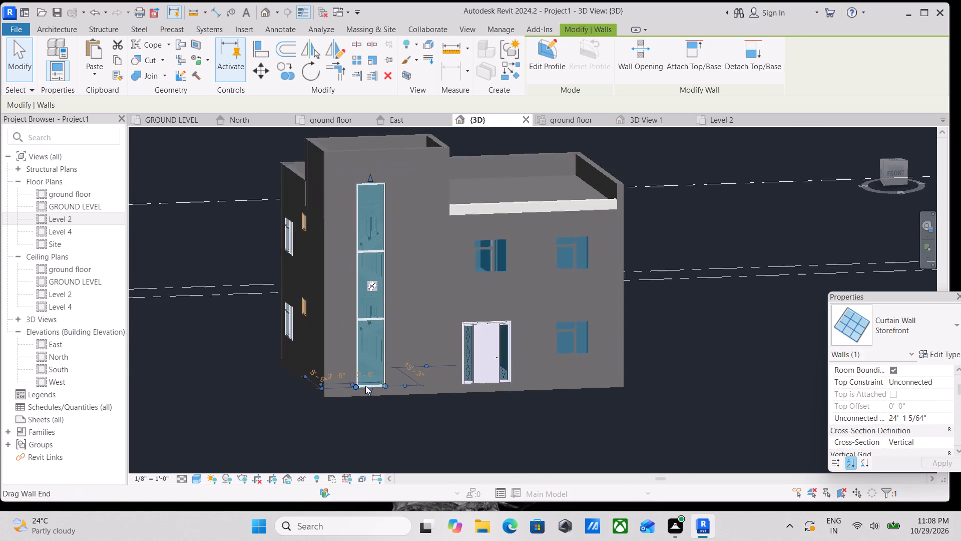
pyautogui.scroll(7, 365, 386)
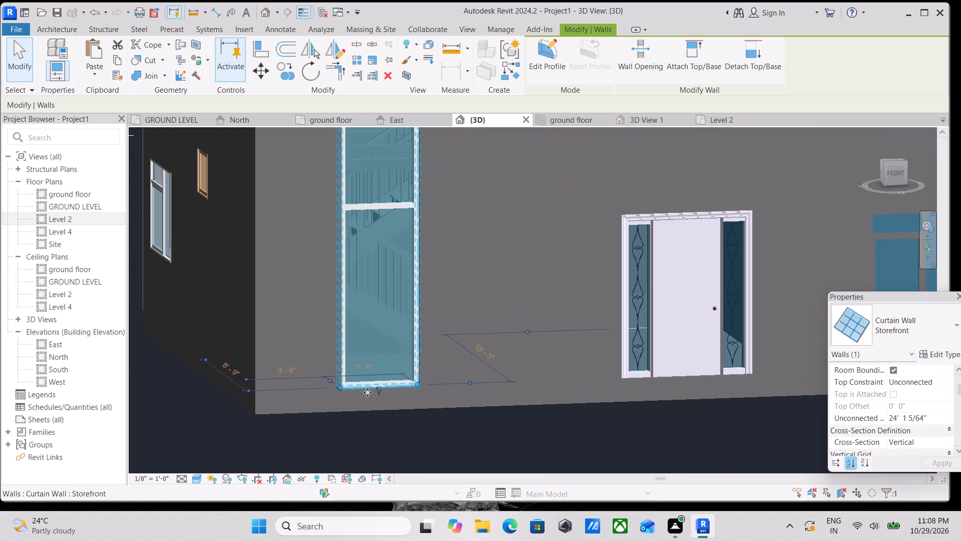
pyautogui.moveTo(377, 388); pyautogui.dragTo(376, 359)
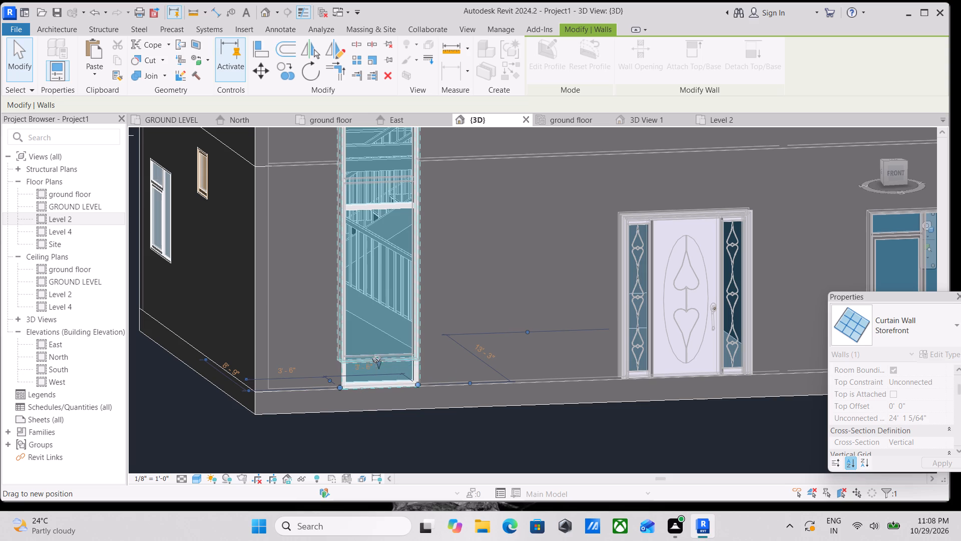
pyautogui.moveTo(376, 359); pyautogui.dragTo(368, 307)
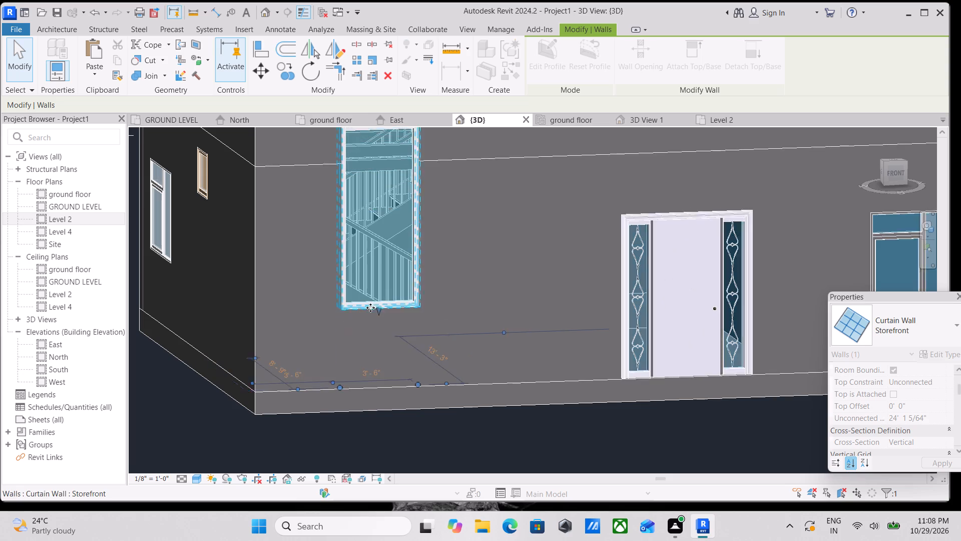
pyautogui.scroll(-6, 370, 308)
pyautogui.moveTo(436, 283); pyautogui.dragTo(416, 403, button='middle')
pyautogui.scroll(1, 415, 407)
pyautogui.scroll(-2, 415, 404)
pyautogui.press('Escape')
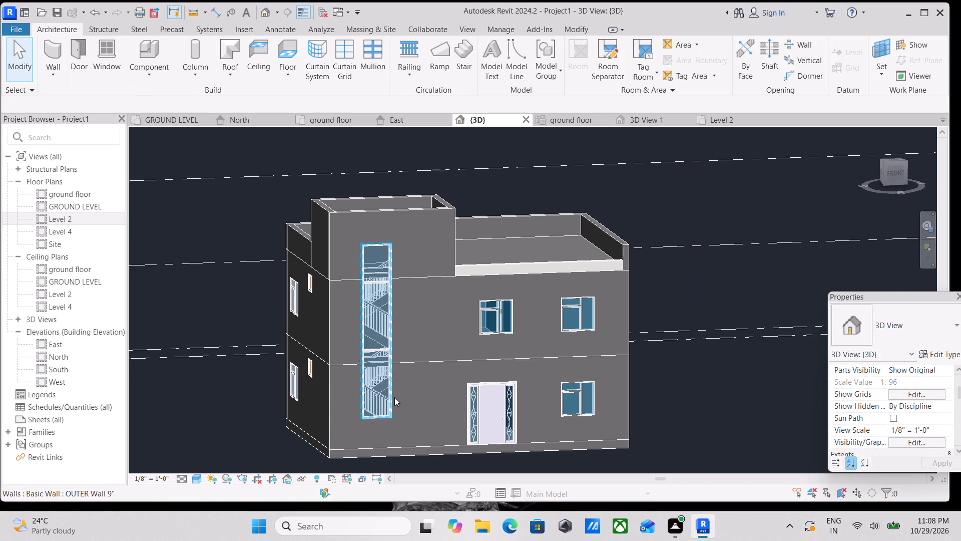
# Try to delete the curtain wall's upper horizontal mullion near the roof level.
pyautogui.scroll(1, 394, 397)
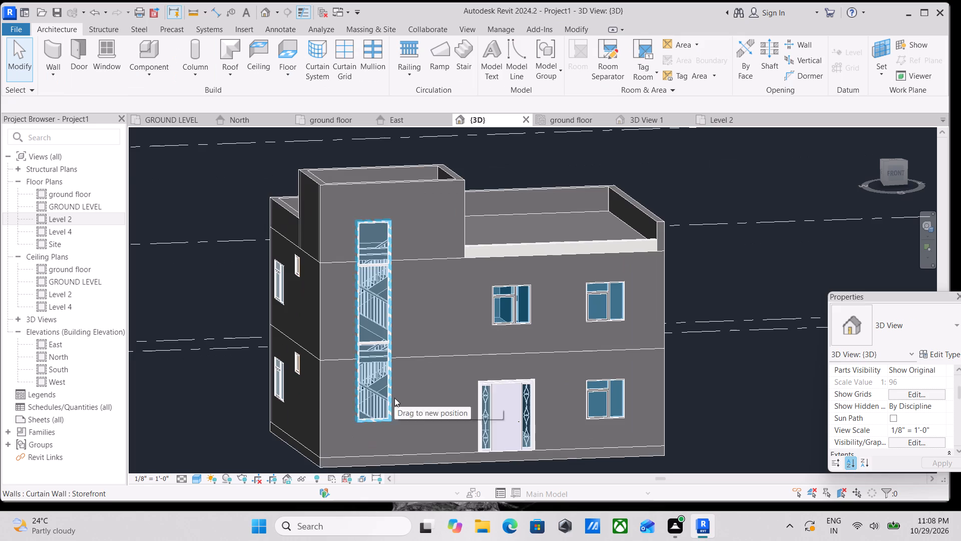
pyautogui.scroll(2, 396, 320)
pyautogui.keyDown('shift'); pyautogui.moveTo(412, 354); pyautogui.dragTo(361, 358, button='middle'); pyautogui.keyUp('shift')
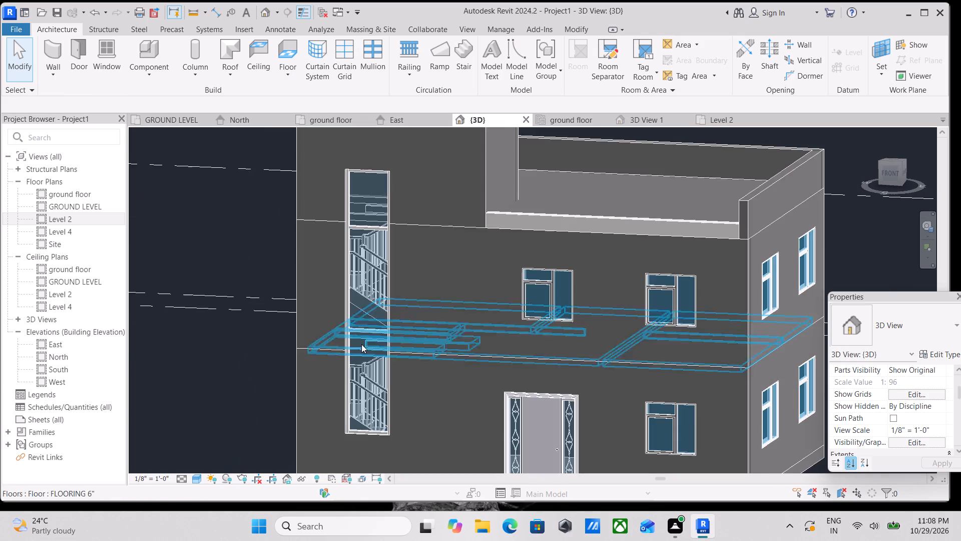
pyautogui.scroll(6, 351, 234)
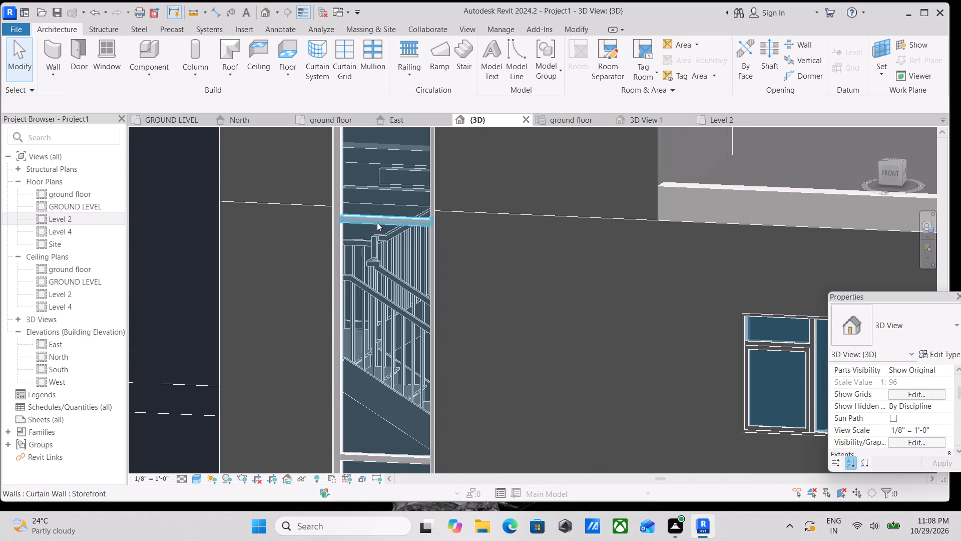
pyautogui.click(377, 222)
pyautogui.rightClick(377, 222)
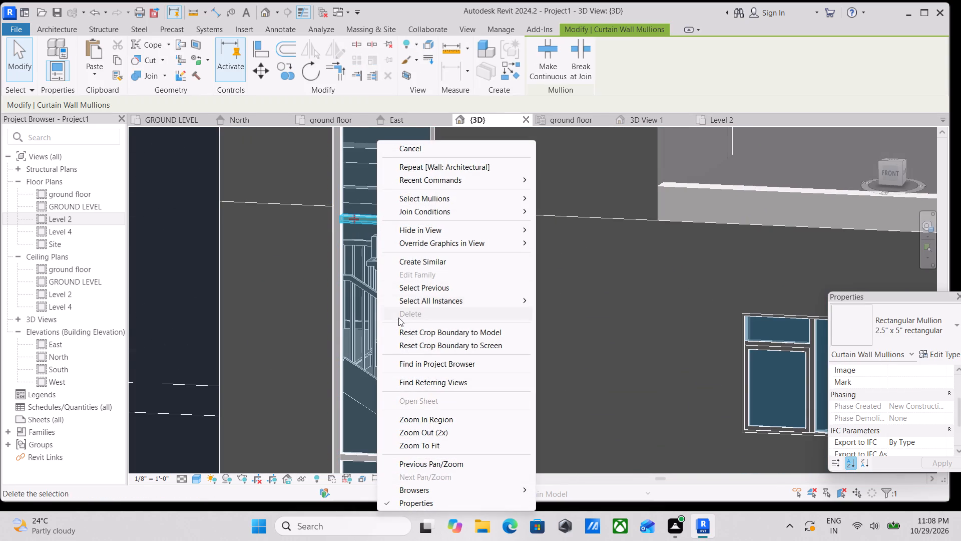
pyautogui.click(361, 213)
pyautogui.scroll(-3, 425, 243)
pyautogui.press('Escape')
# Unpin and delete the Storefront curtain wall's upper horizontal mullion near the roof level.
pyautogui.scroll(-2, 440, 262)
pyautogui.moveTo(440, 262); pyautogui.dragTo(521, 335, button='middle')
pyautogui.scroll(-1, 537, 349)
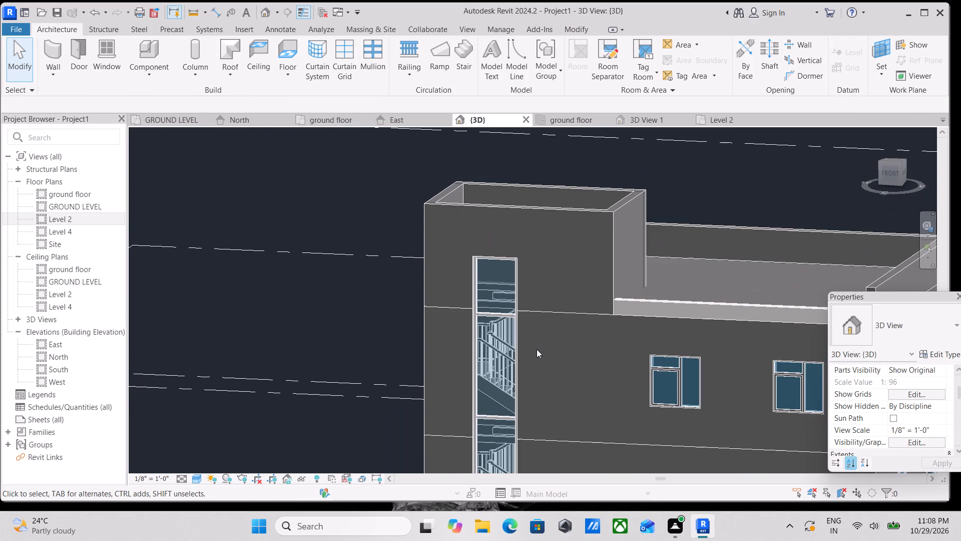
pyautogui.scroll(2, 537, 349)
pyautogui.scroll(2, 480, 303)
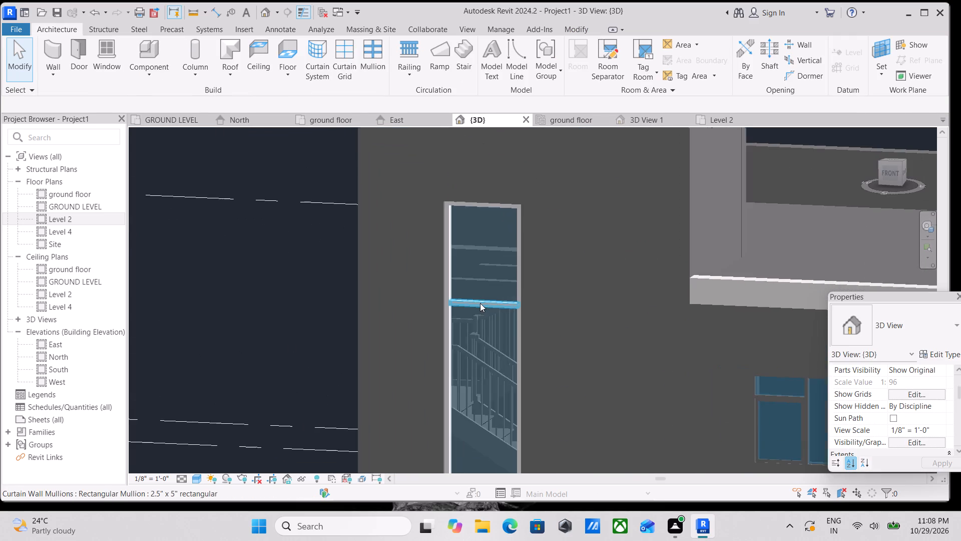
pyautogui.click(480, 303)
pyautogui.click(512, 282)
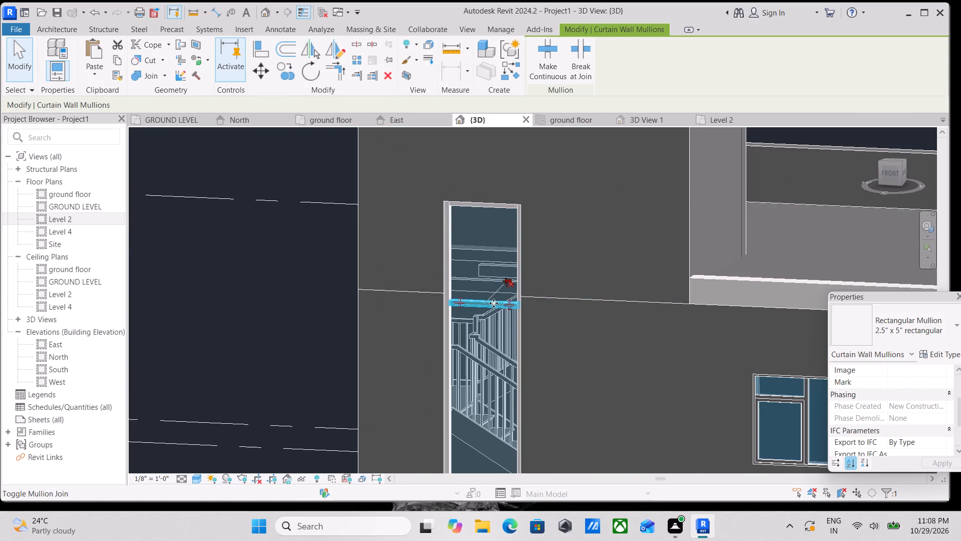
pyautogui.rightClick(494, 303)
pyautogui.click(510, 312)
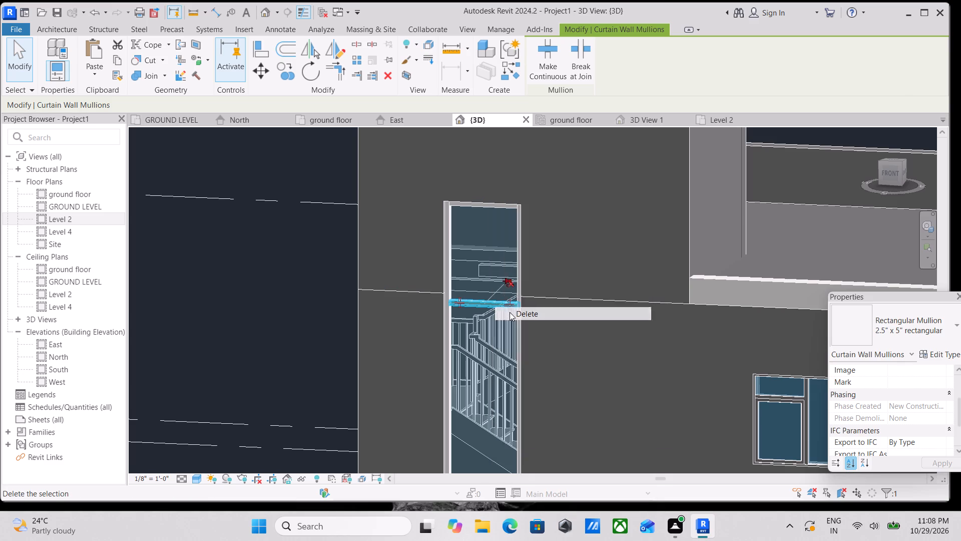
# Unpin and delete the Storefront curtain wall's lower horizontal mullion, just above the upper floor line.
pyautogui.scroll(-1, 478, 312)
pyautogui.moveTo(477, 312); pyautogui.dragTo(507, 173, button='middle')
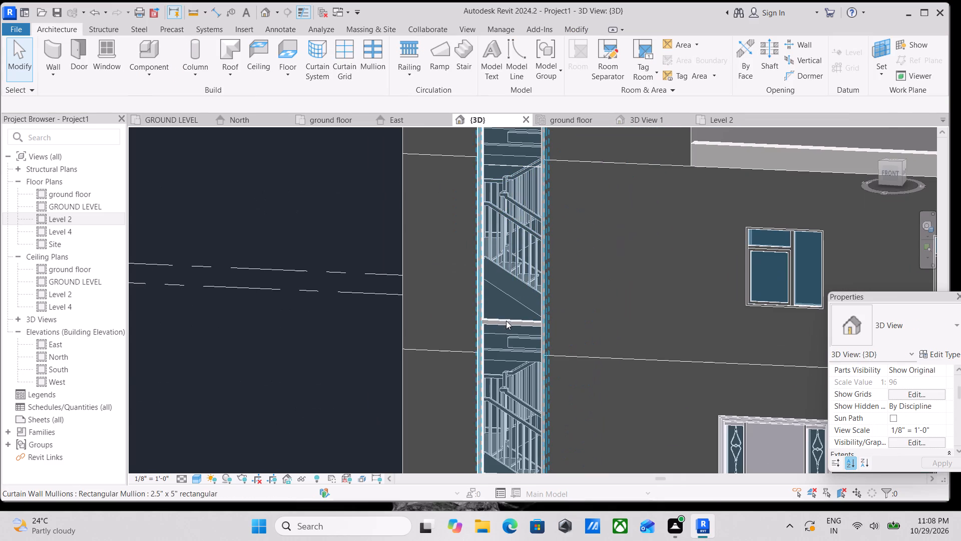
pyautogui.click(507, 322)
pyautogui.click(531, 305)
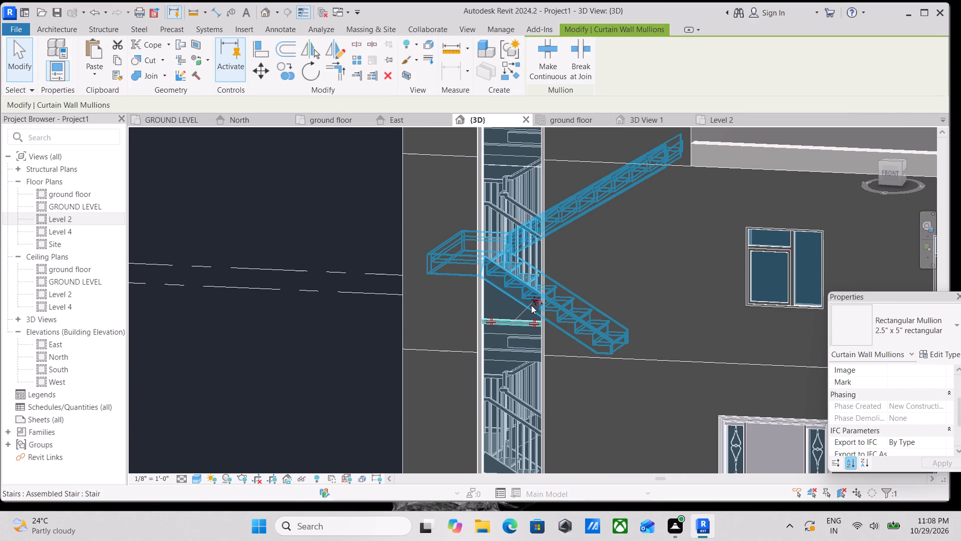
pyautogui.rightClick(531, 305)
pyautogui.click(549, 315)
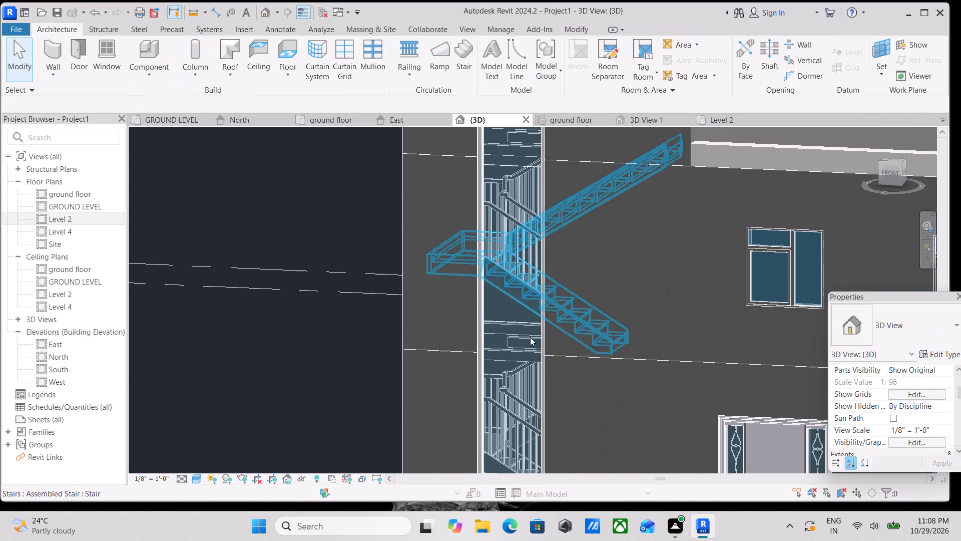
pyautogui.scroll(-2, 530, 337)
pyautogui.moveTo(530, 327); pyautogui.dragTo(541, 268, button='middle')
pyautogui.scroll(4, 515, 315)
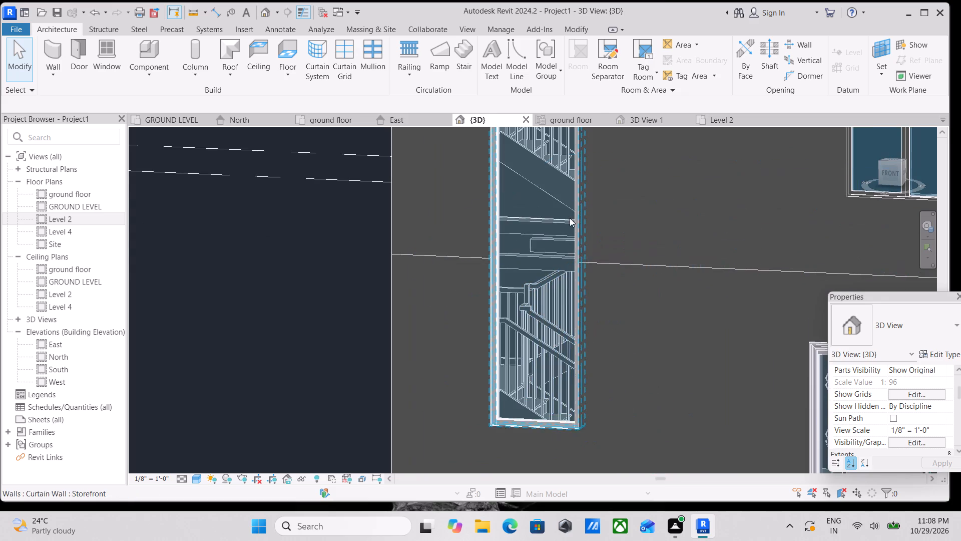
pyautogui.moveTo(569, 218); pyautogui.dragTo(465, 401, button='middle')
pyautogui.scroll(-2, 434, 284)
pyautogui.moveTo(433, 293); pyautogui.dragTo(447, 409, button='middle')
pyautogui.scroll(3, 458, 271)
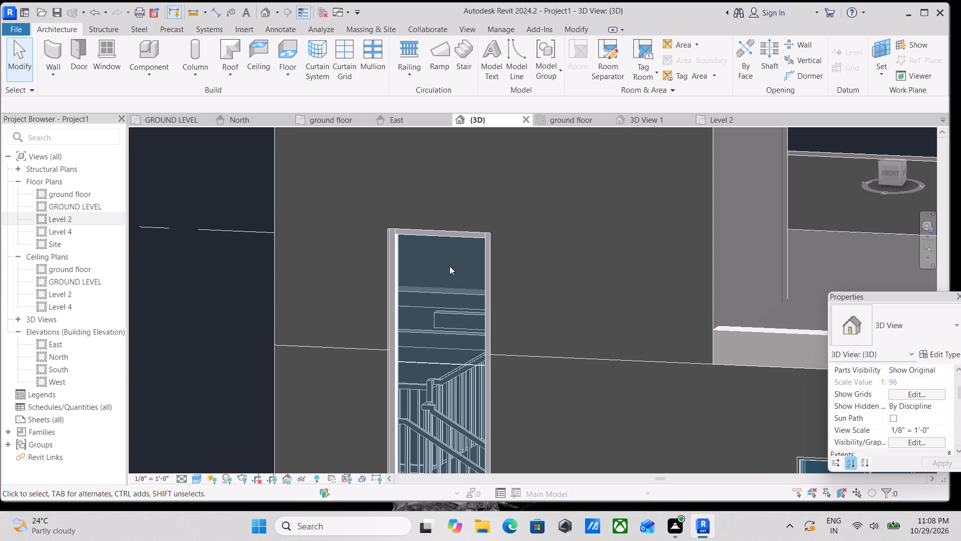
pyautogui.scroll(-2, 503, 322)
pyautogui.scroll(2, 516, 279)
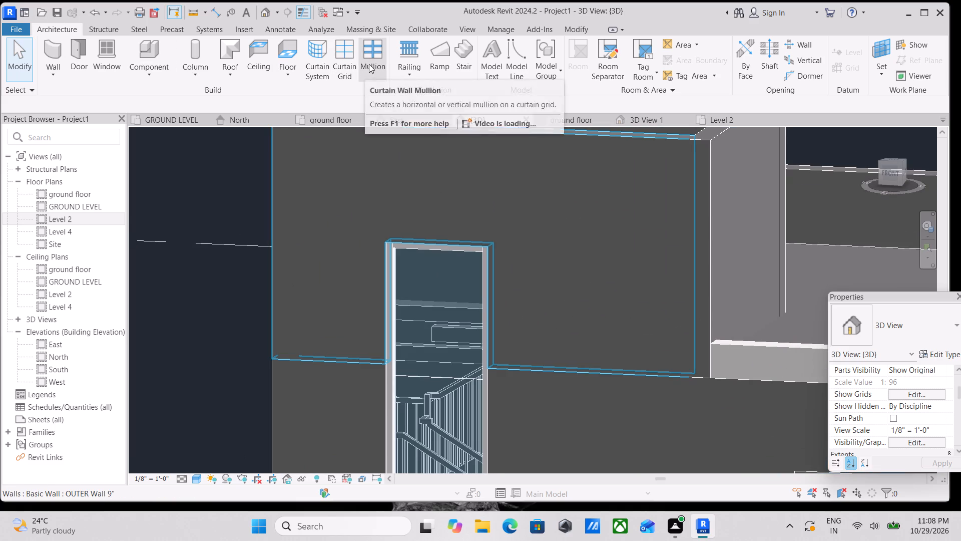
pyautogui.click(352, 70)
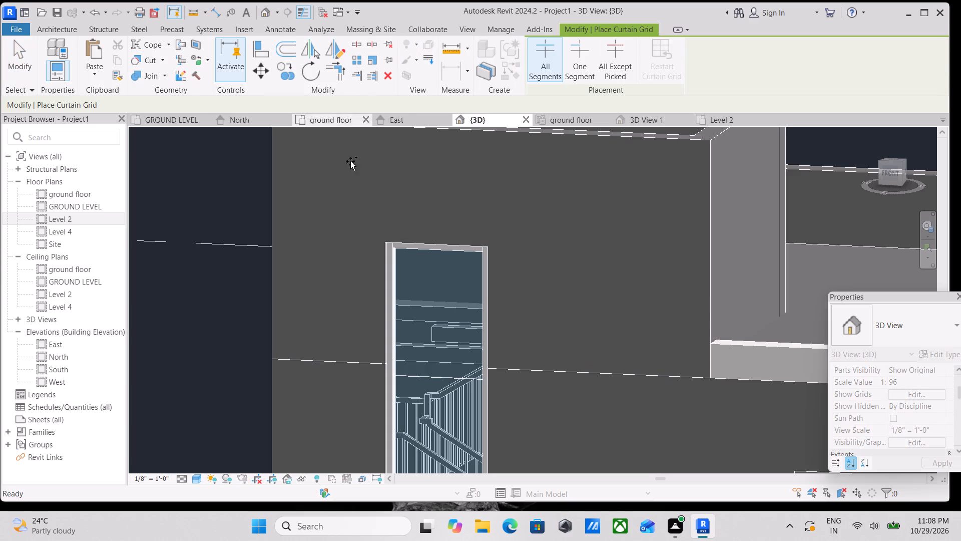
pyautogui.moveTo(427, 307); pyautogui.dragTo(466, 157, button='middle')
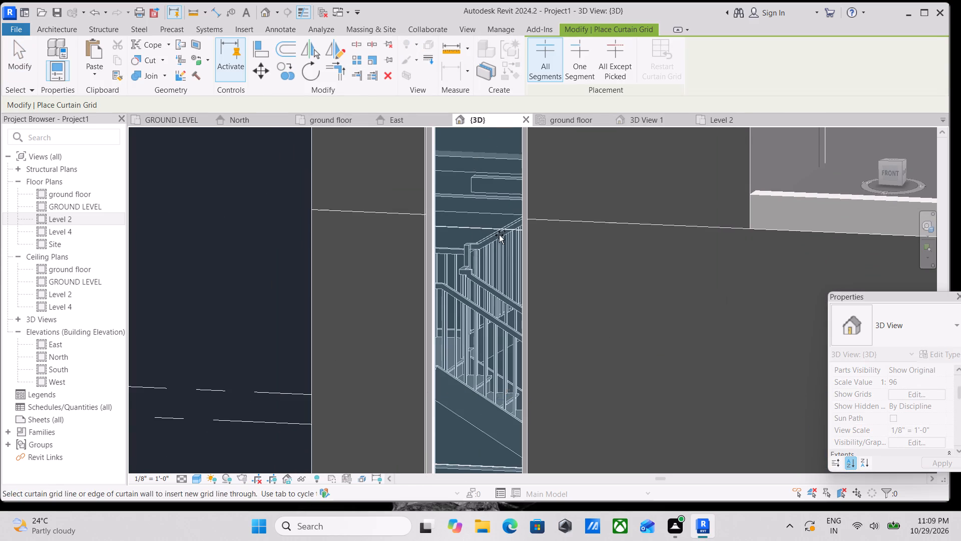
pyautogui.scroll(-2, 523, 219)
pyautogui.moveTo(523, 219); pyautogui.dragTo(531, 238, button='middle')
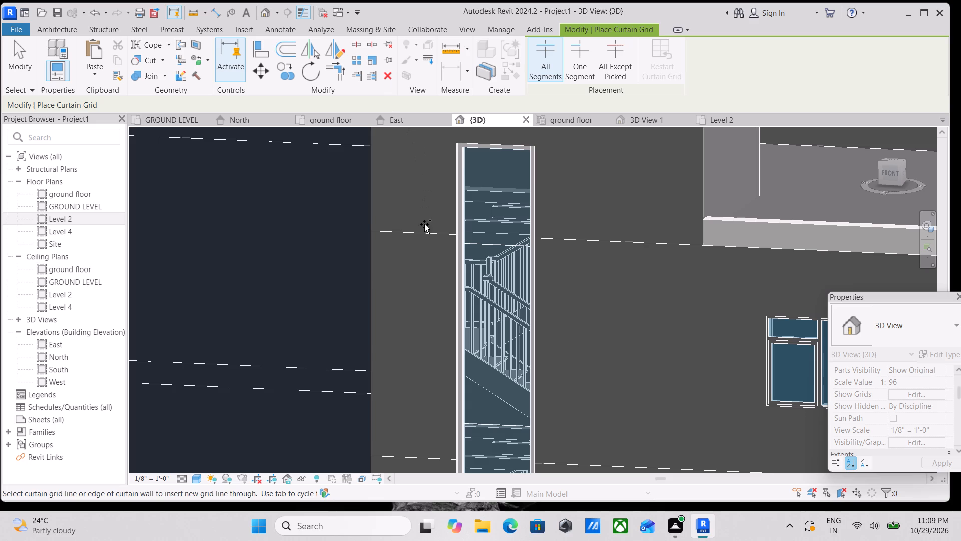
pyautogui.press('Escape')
# Select the Storefront curtain wall and review its instance properties for the vertical and horizontal grids.
pyautogui.click(463, 205)
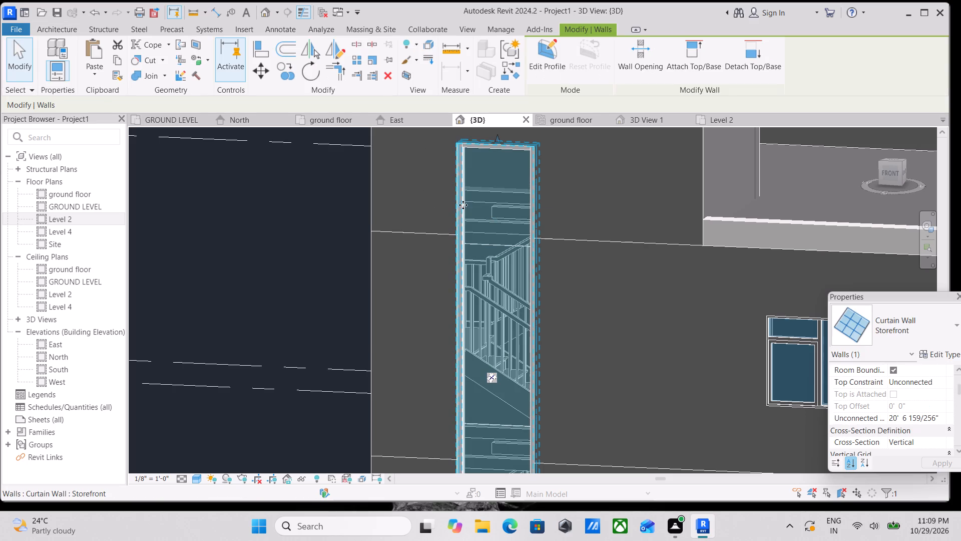
pyautogui.scroll(-2, 915, 417)
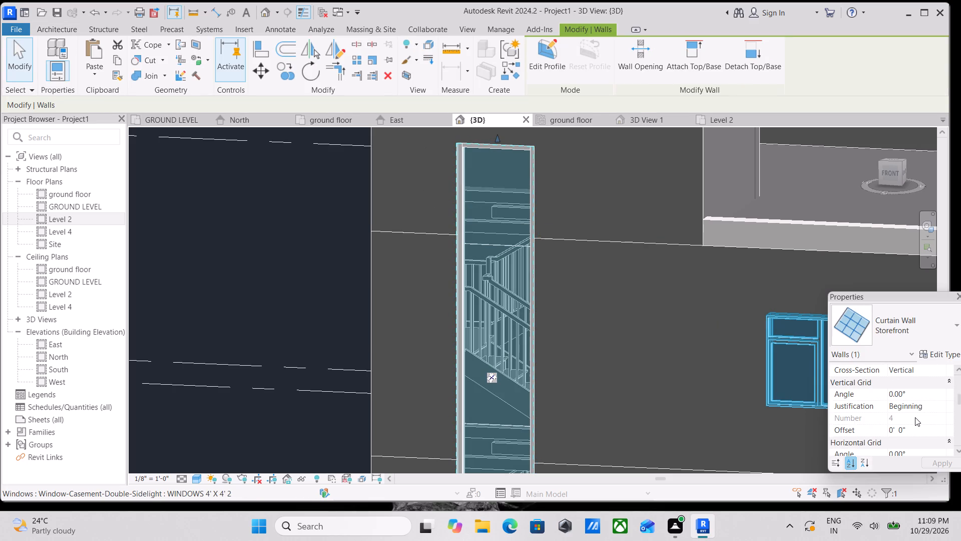
pyautogui.scroll(-2, 915, 417)
pyautogui.scroll(1, 915, 417)
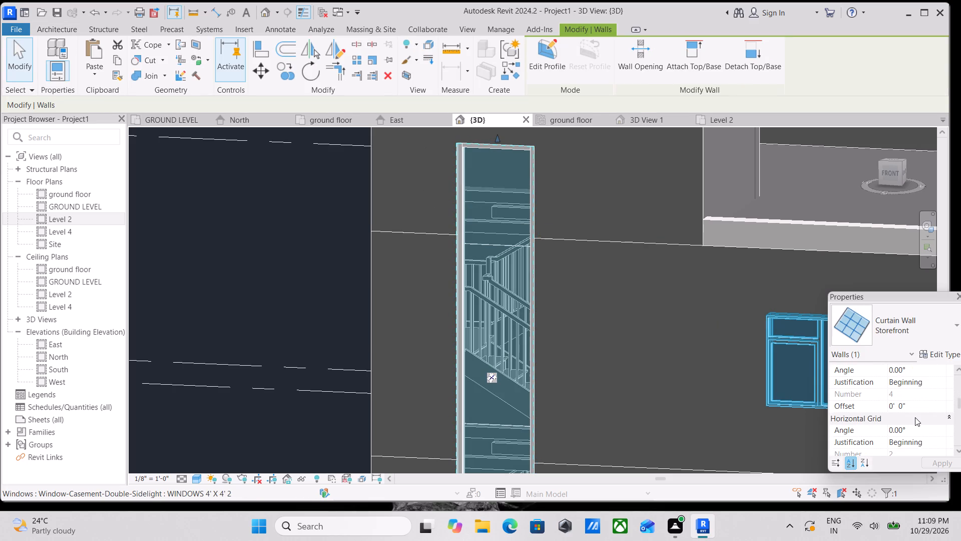
pyautogui.scroll(2, 915, 417)
pyautogui.scroll(-8, 915, 417)
# In the Storefront type properties, set the vertical grid's maximum spacing to 2' 0" and apply it.
pyautogui.click(931, 356)
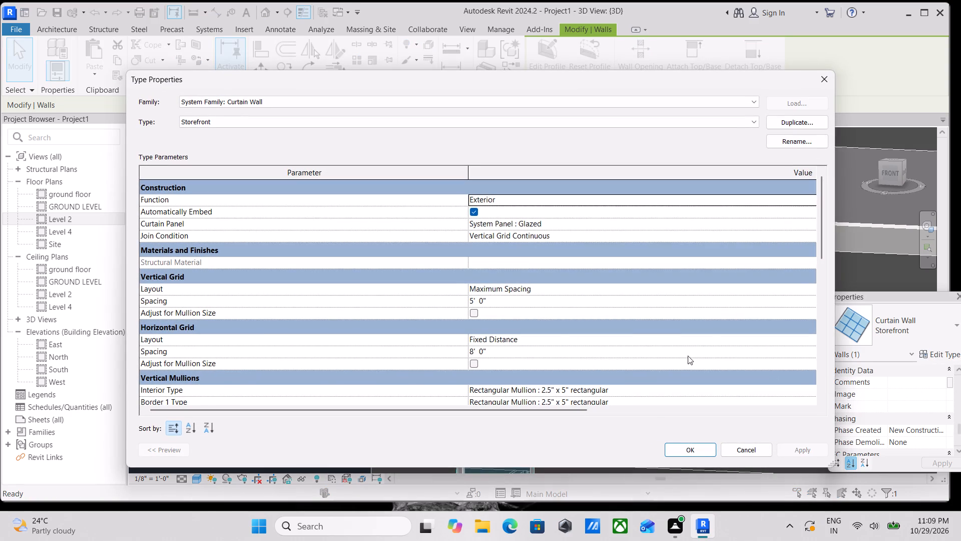
pyautogui.scroll(-3, 561, 352)
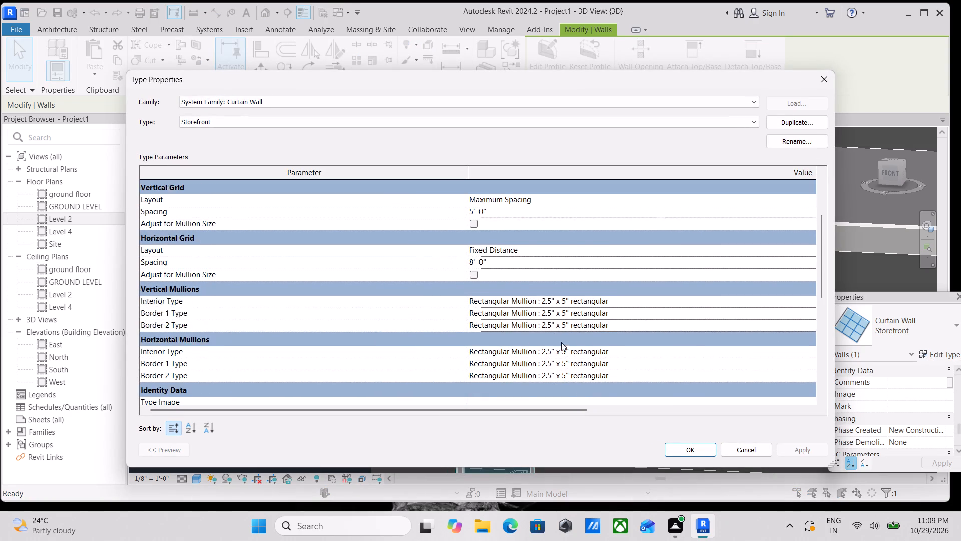
pyautogui.scroll(-1, 561, 342)
pyautogui.scroll(-2, 365, 317)
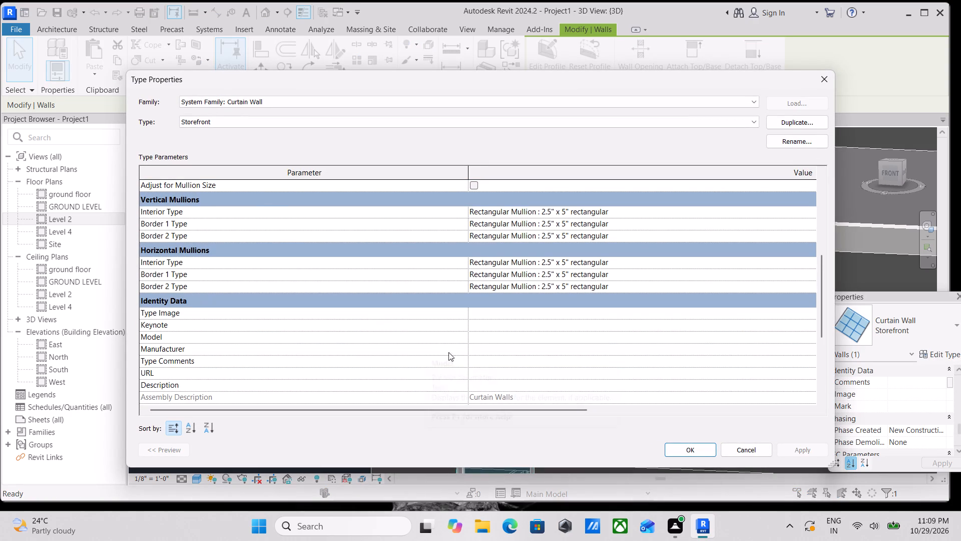
pyautogui.scroll(6, 613, 366)
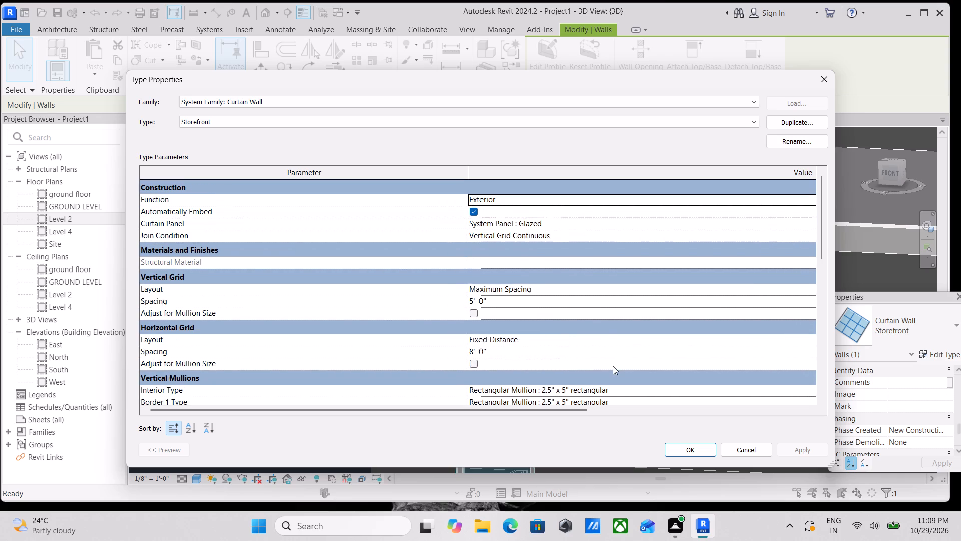
pyautogui.scroll(1, 613, 366)
pyautogui.scroll(-1, 509, 369)
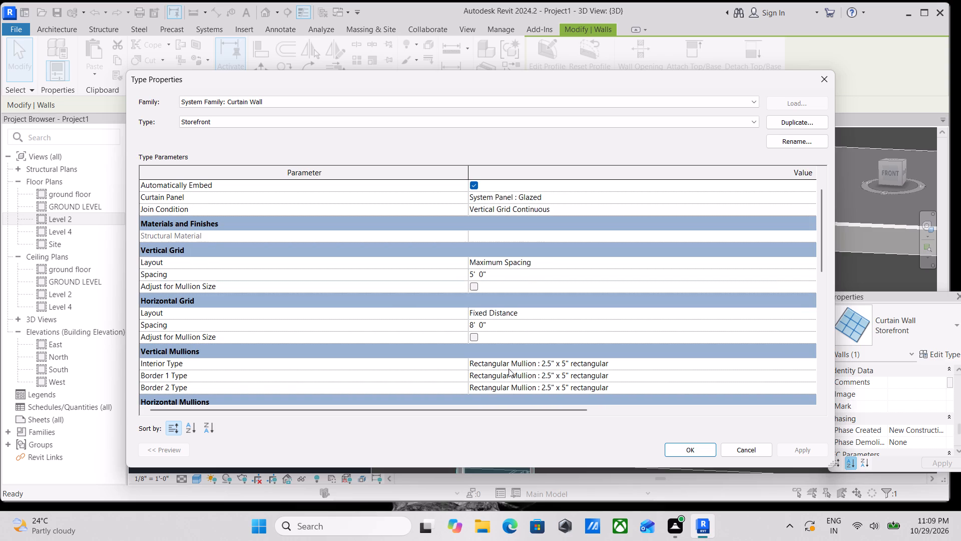
pyautogui.scroll(-1, 526, 372)
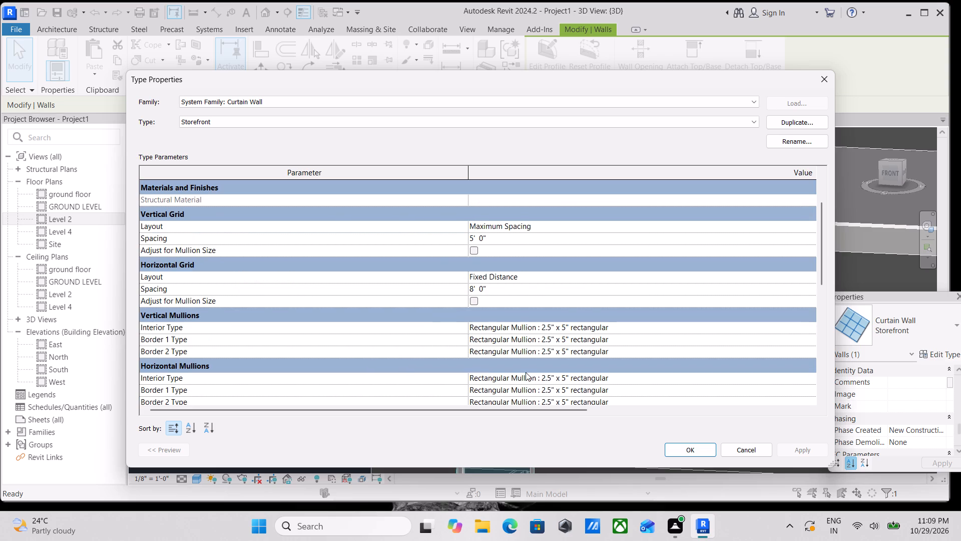
pyautogui.scroll(-2, 539, 376)
pyautogui.scroll(4, 539, 376)
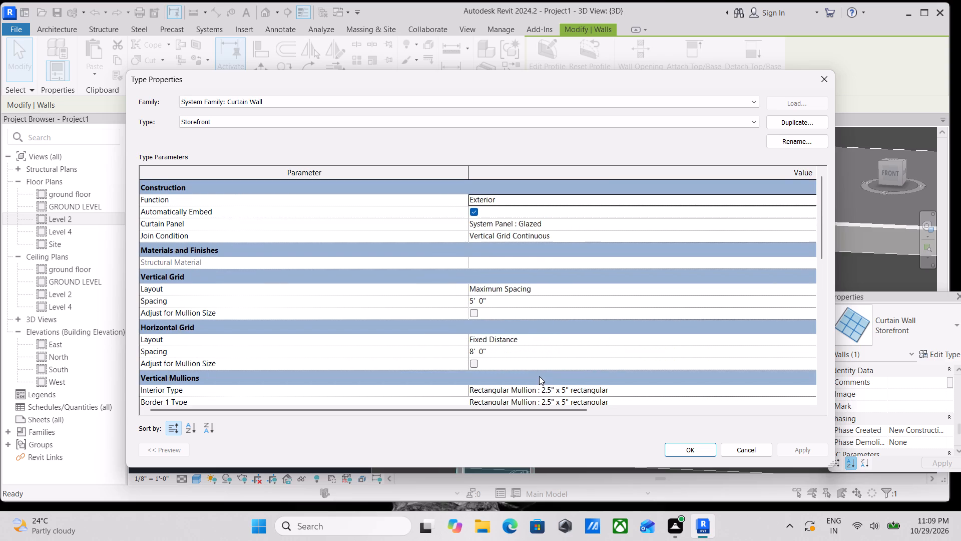
pyautogui.scroll(4, 539, 376)
pyautogui.click(500, 302)
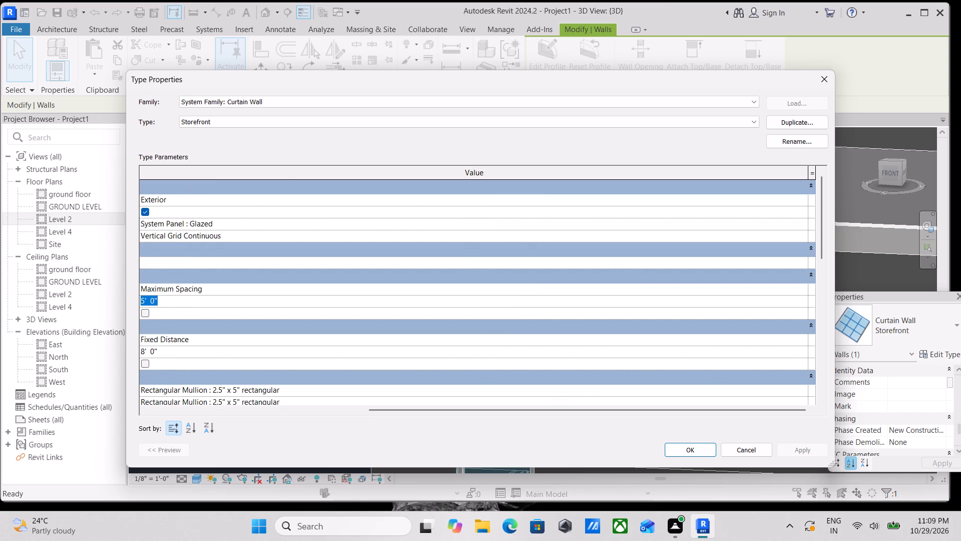
pyautogui.write("2'")
pyautogui.press('Return')
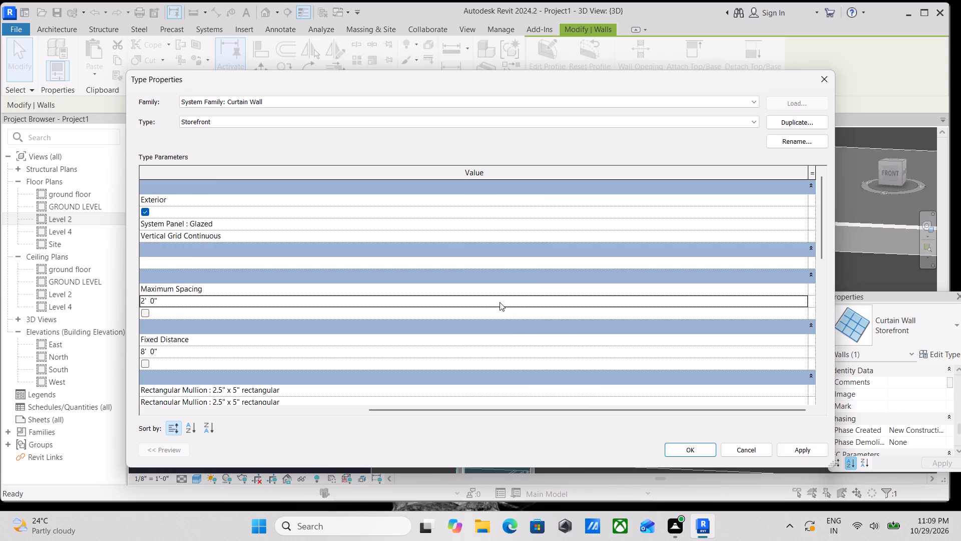
pyautogui.click(802, 449)
pyautogui.click(685, 450)
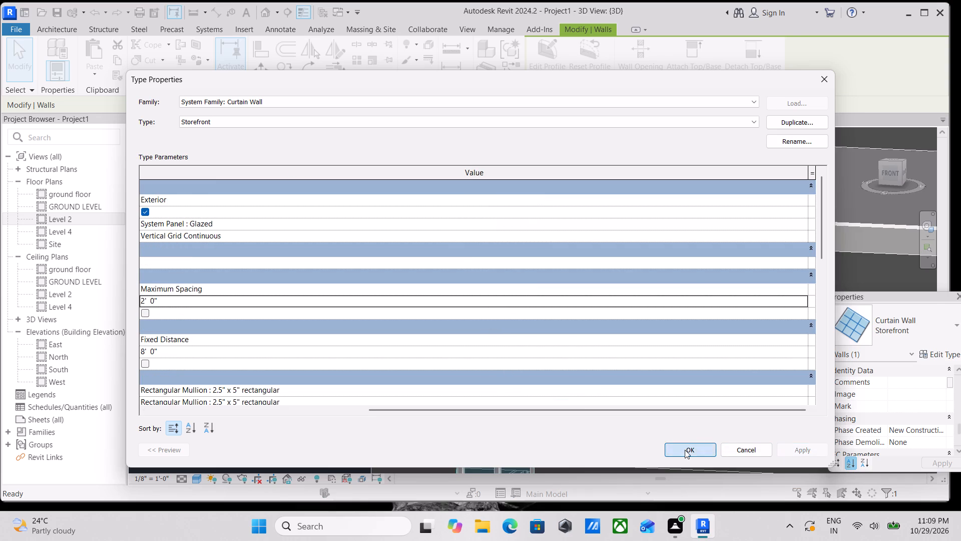
# Inspect the Storefront curtain wall's vertical and horizontal mullions along its full height in the 3D view.
pyautogui.scroll(-4, 542, 273)
pyautogui.moveTo(529, 291); pyautogui.dragTo(556, 213, button='middle')
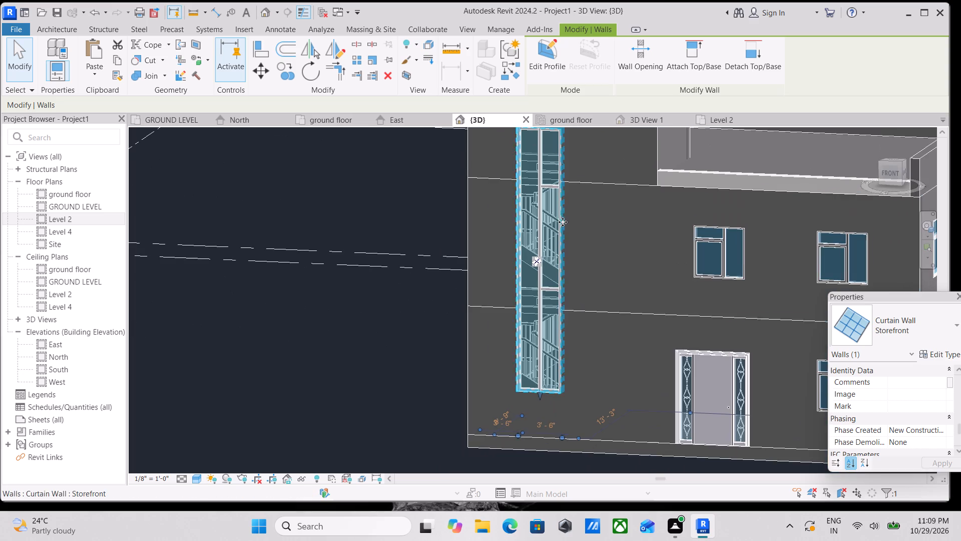
pyautogui.scroll(5, 551, 302)
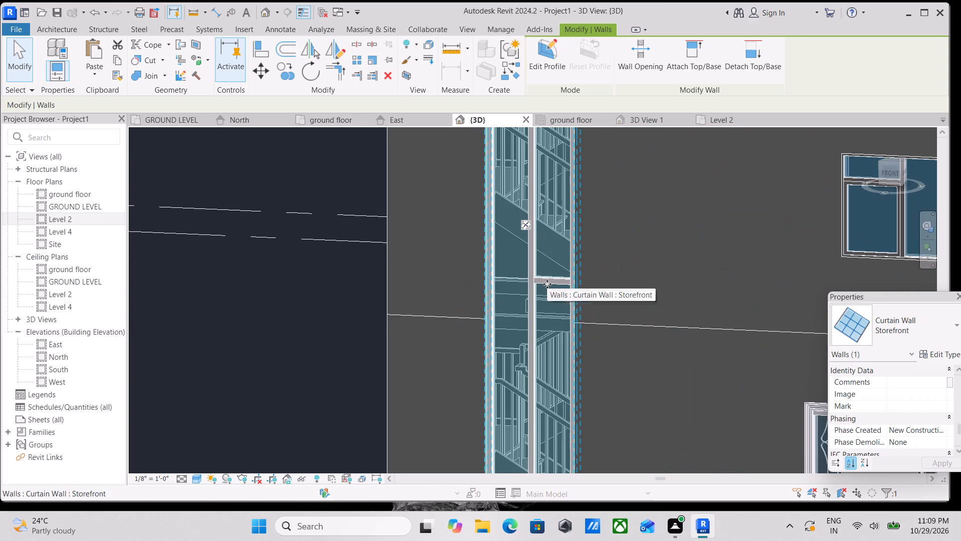
pyautogui.click(548, 284)
pyautogui.scroll(-1, 558, 284)
pyautogui.moveTo(558, 284); pyautogui.dragTo(574, 392, button='middle')
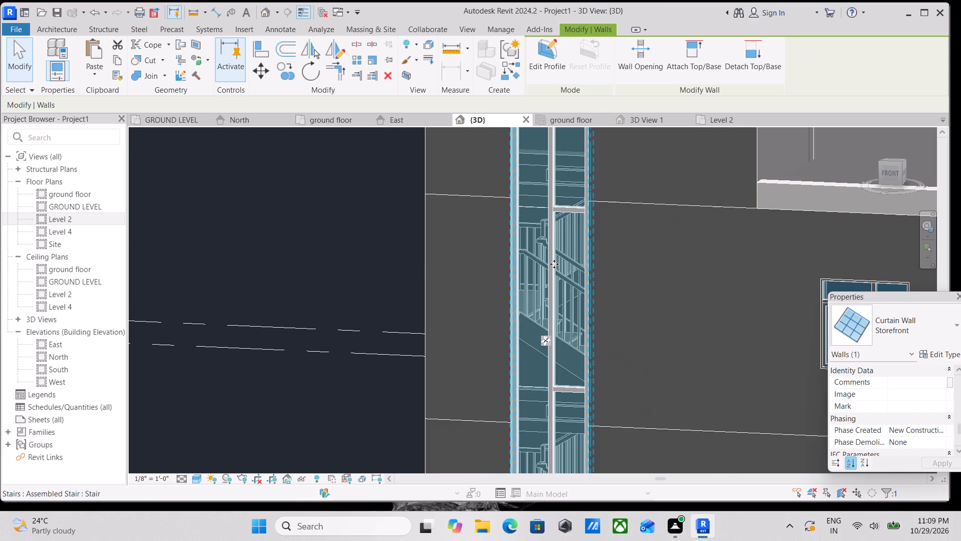
pyautogui.click(554, 264)
pyautogui.scroll(-3, 568, 312)
pyautogui.press('Escape')
pyautogui.scroll(-4, 591, 315)
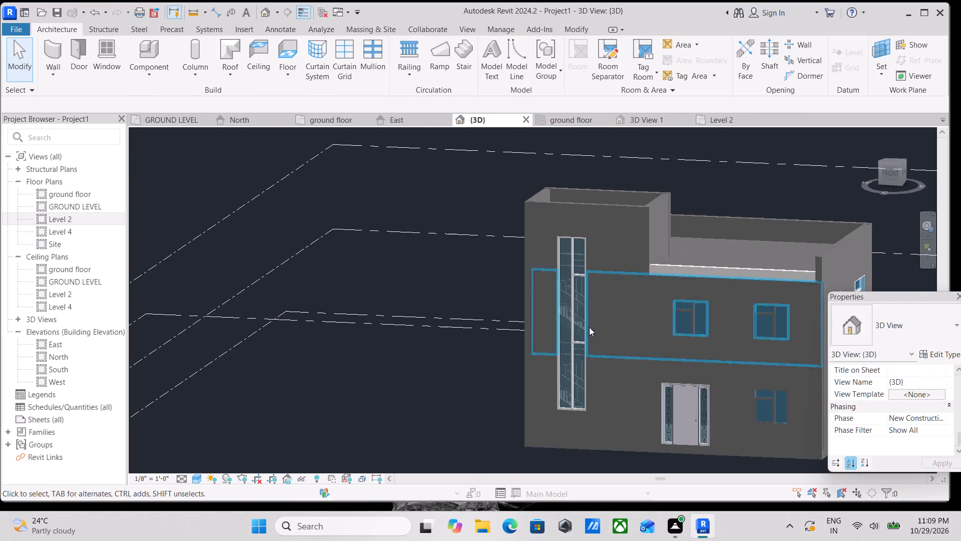
# Unpin and delete the Storefront curtain wall's middle vertical mullion segment, between its two horizontal mullions.
pyautogui.keyDown('shift'); pyautogui.moveTo(580, 330); pyautogui.dragTo(642, 325, button='middle'); pyautogui.keyUp('shift')
pyautogui.scroll(7, 573, 326)
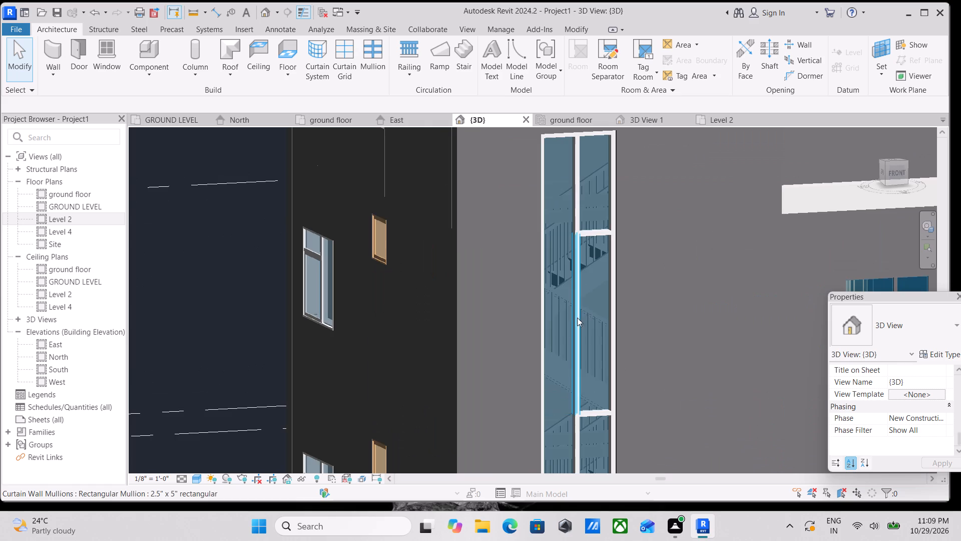
pyautogui.click(577, 303)
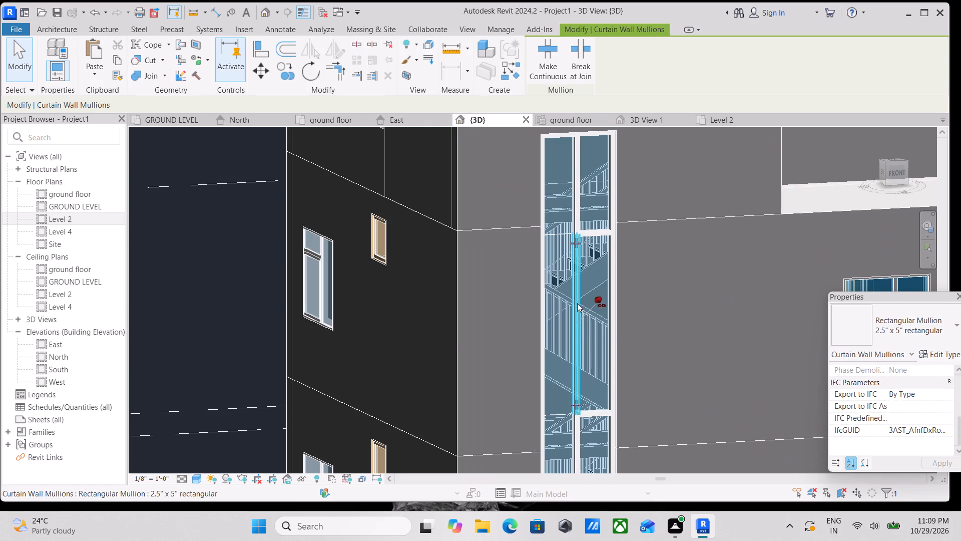
pyautogui.click(596, 303)
pyautogui.rightClick(596, 303)
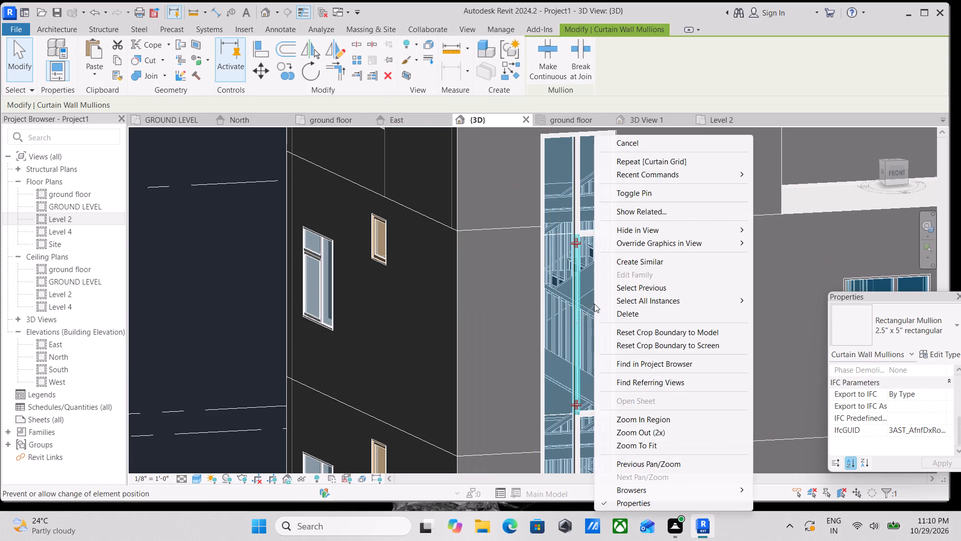
pyautogui.click(608, 310)
# Unpin and delete the Storefront curtain wall's upper horizontal mullion, just below the foot of the top vertical mullion.
pyautogui.scroll(3, 592, 291)
pyautogui.moveTo(569, 258); pyautogui.dragTo(533, 336, button='middle')
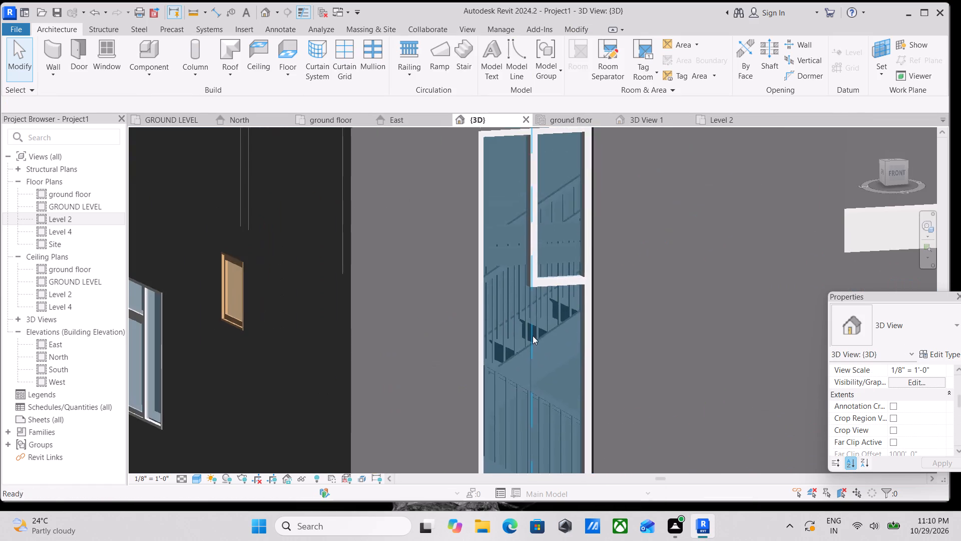
pyautogui.click(555, 284)
pyautogui.rightClick(555, 284)
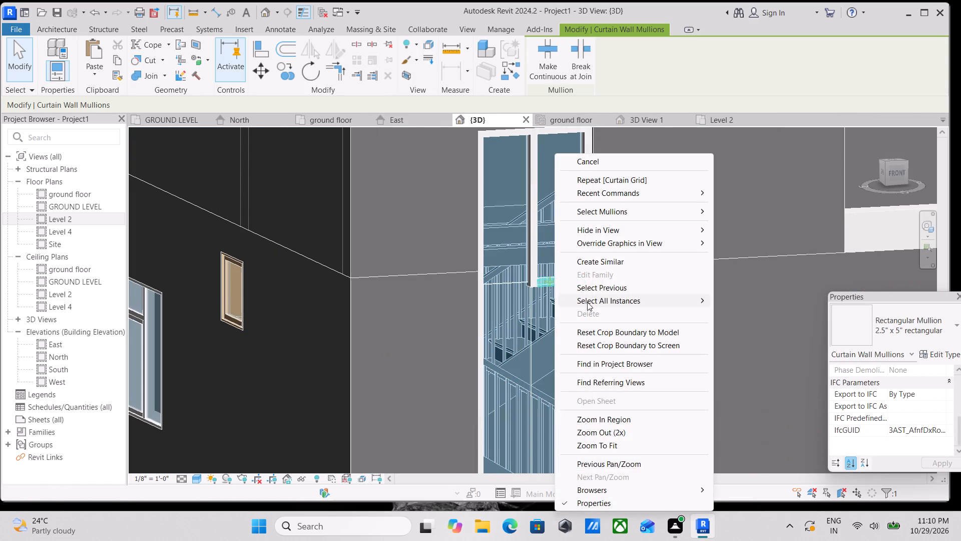
pyautogui.click(518, 193)
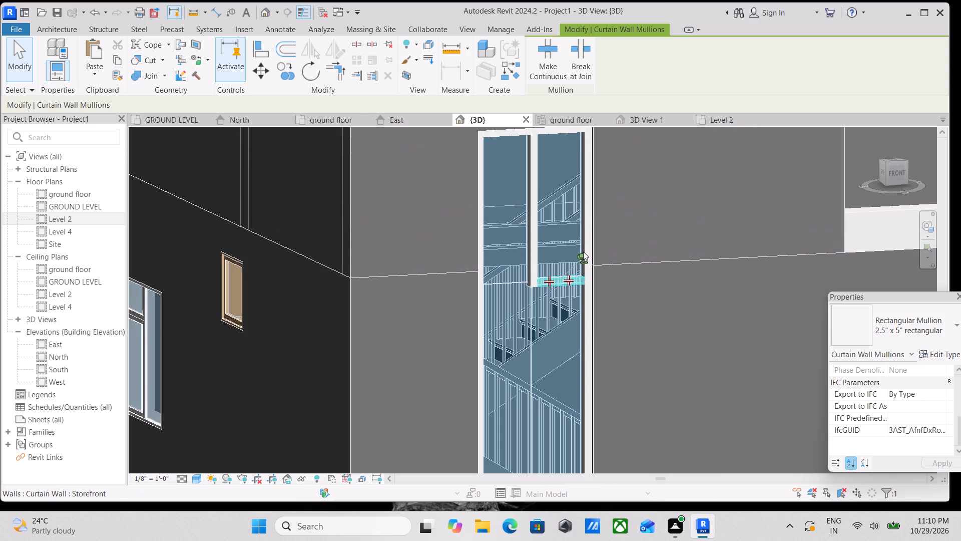
pyautogui.click(583, 251)
pyautogui.rightClick(563, 278)
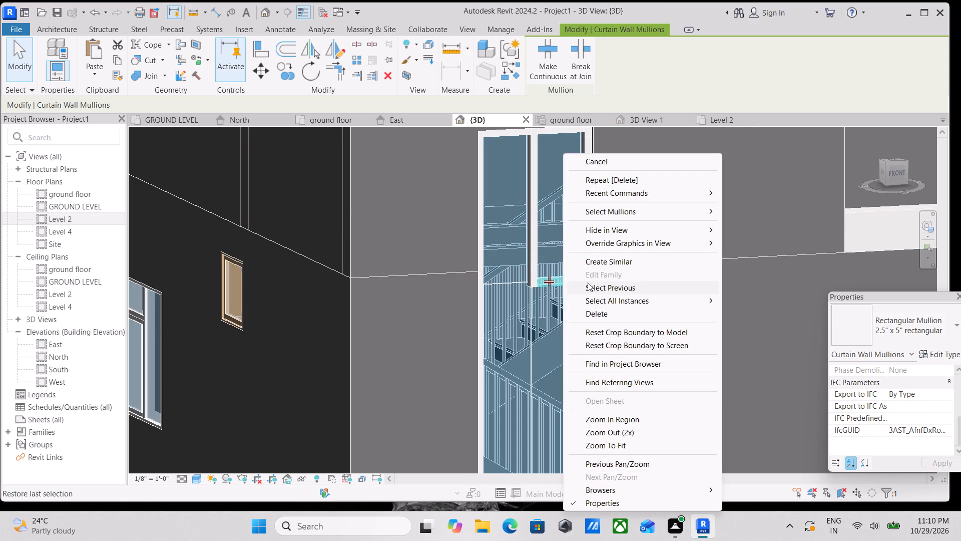
pyautogui.click(593, 314)
# Unpin and delete the Storefront curtain wall's topmost vertical mullion segment.
pyautogui.click(533, 261)
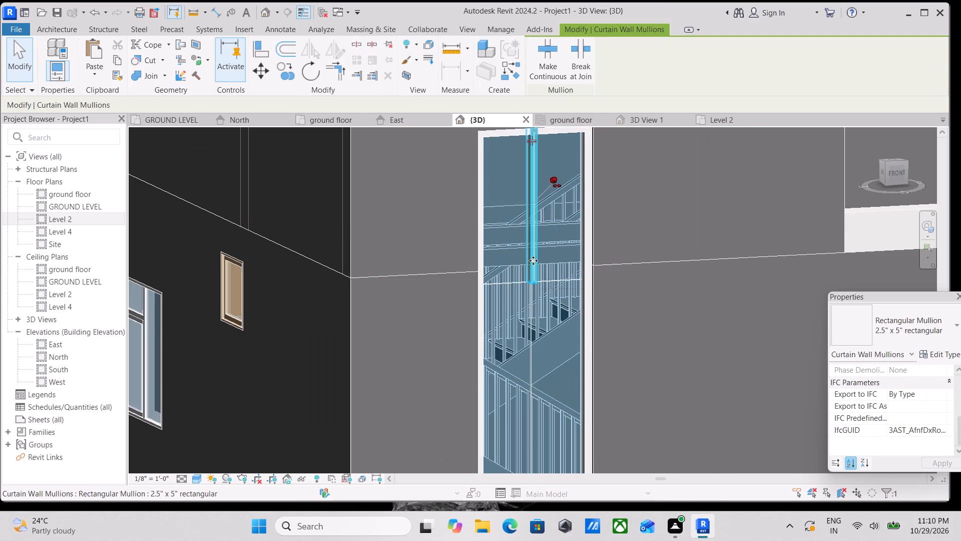
pyautogui.rightClick(533, 260)
pyautogui.press('Escape')
pyautogui.press('Escape')
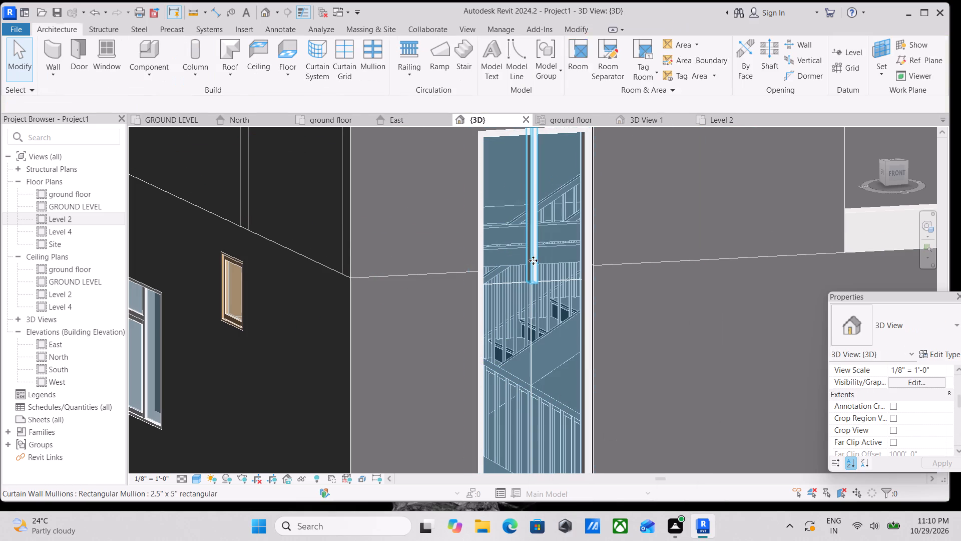
pyautogui.click(531, 224)
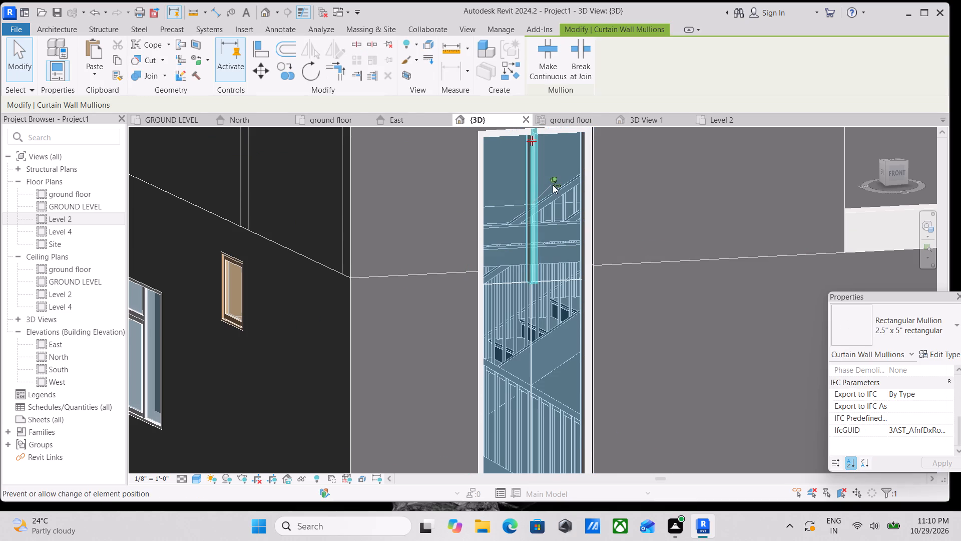
pyautogui.click(553, 185)
pyautogui.rightClick(531, 223)
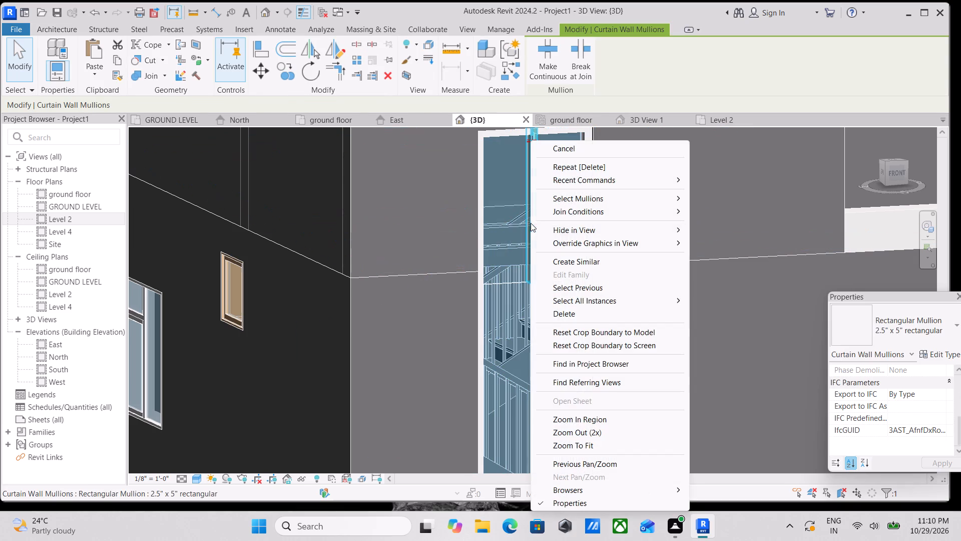
pyautogui.click(579, 319)
# Select the Storefront curtain wall's central vertical grid line and unpin it from the type's layout.
pyautogui.scroll(-2, 568, 293)
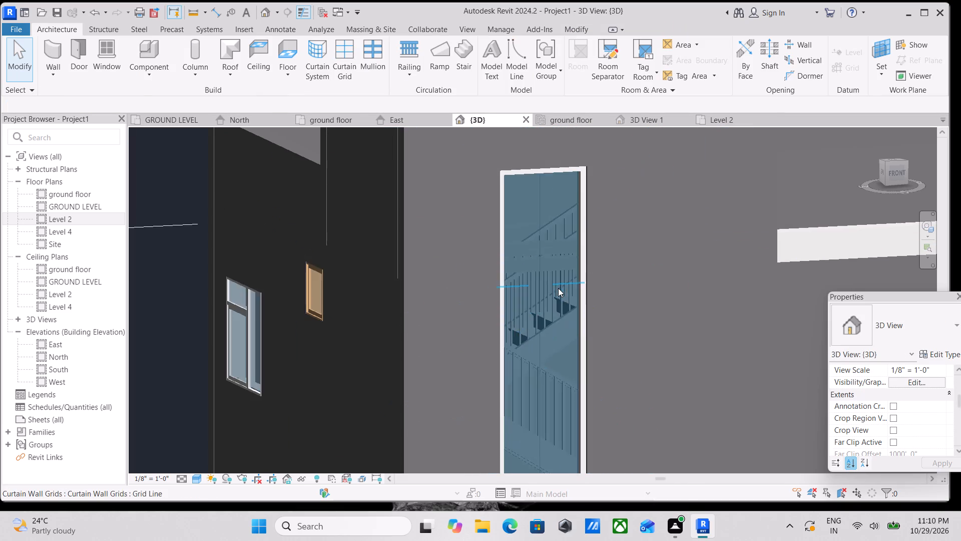
pyautogui.moveTo(558, 288); pyautogui.dragTo(539, 342, button='middle')
pyautogui.click(521, 276)
pyautogui.rightClick(521, 276)
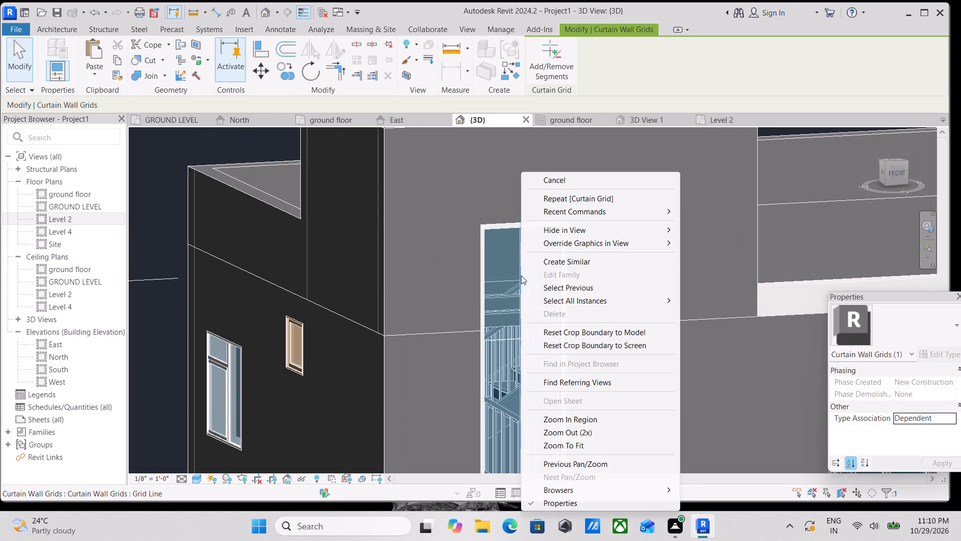
pyautogui.scroll(-2, 488, 373)
pyautogui.moveTo(480, 366); pyautogui.dragTo(412, 285, button='middle')
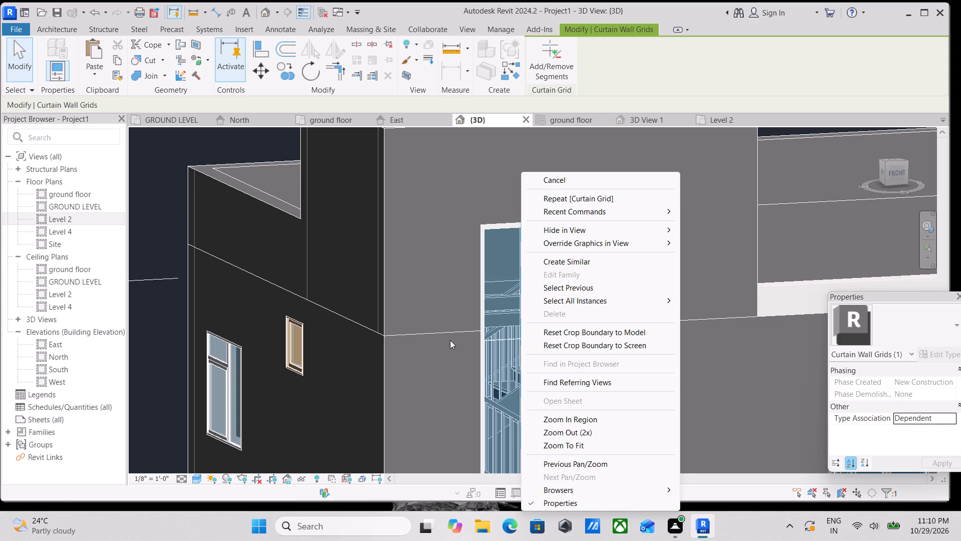
pyautogui.press('Escape')
pyautogui.scroll(-1, 450, 340)
pyautogui.moveTo(450, 340); pyautogui.dragTo(467, 243, button='middle')
pyautogui.scroll(5, 543, 333)
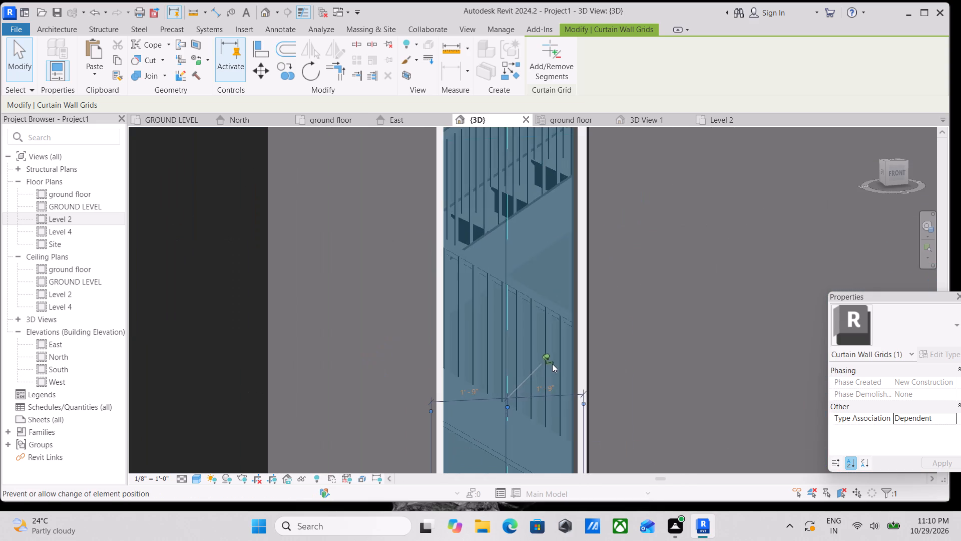
pyautogui.click(543, 358)
# Delete the rectangular handrail railing of the stair flight behind the Storefront glazing.
pyautogui.scroll(-2, 545, 362)
pyautogui.moveTo(543, 364); pyautogui.dragTo(476, 275, button='middle')
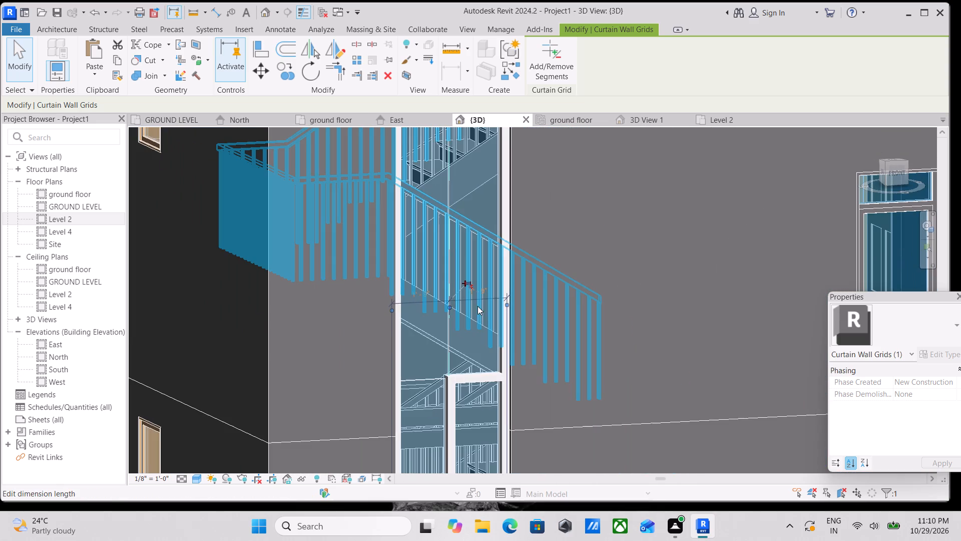
pyautogui.rightClick(473, 311)
pyautogui.click(519, 314)
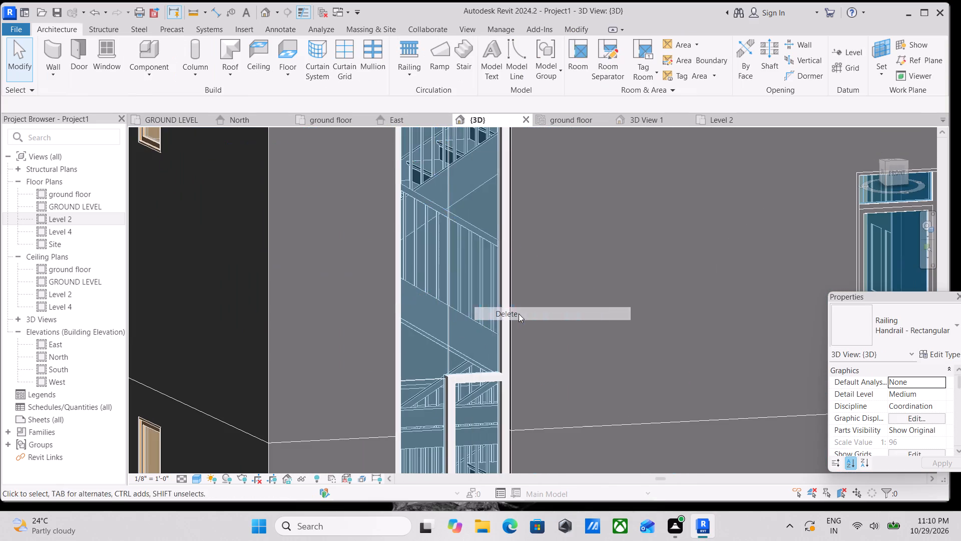
# Delete the unpinned central vertical grid line of the Storefront curtain wall.
pyautogui.scroll(-3, 454, 308)
pyautogui.click(449, 306)
pyautogui.rightClick(449, 305)
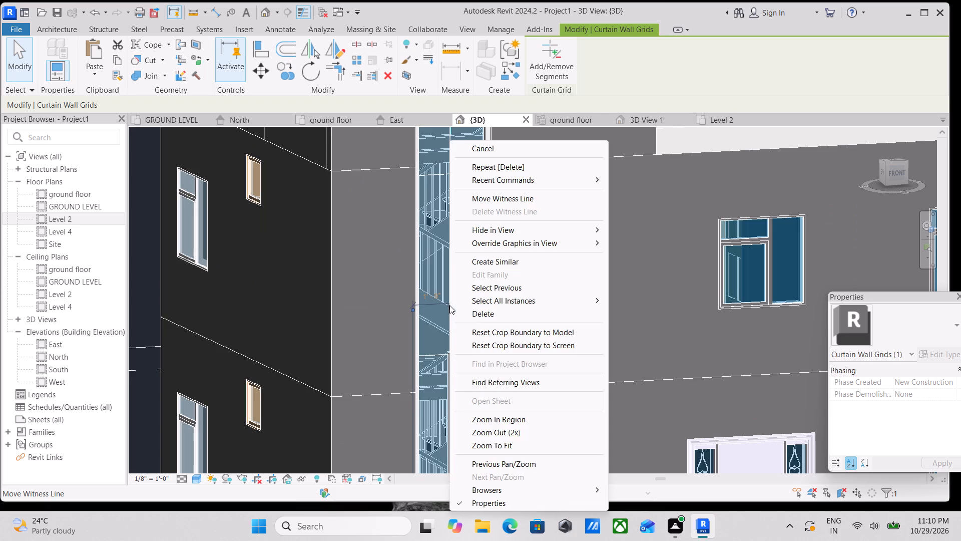
pyautogui.click(495, 317)
# Place a horizontal curtain grid line across all segments of the Storefront, about 4' 0" above its bottom edge.
pyautogui.scroll(3, 480, 363)
pyautogui.scroll(-1, 474, 368)
pyautogui.moveTo(471, 366); pyautogui.dragTo(437, 239, button='middle')
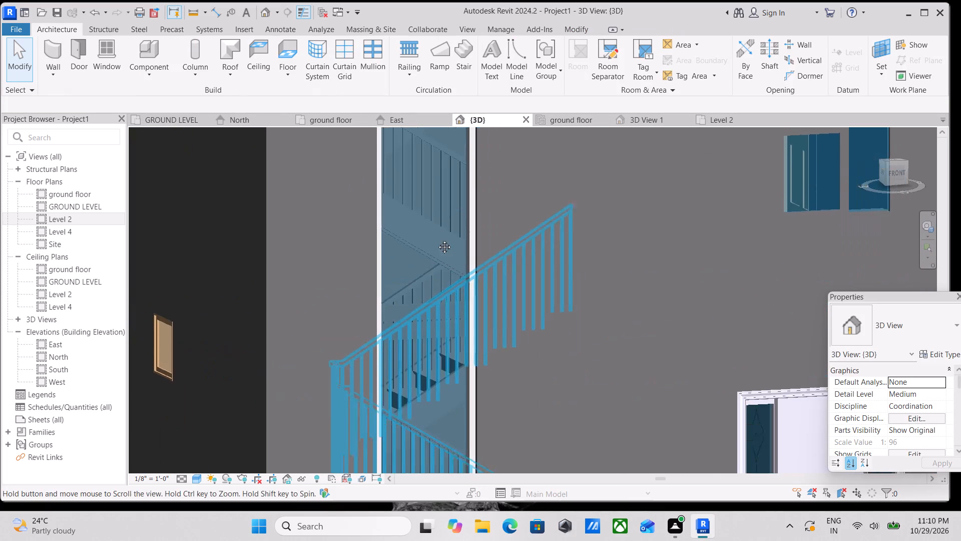
pyautogui.moveTo(437, 239); pyautogui.dragTo(435, 206, button='middle')
pyautogui.scroll(-2, 466, 281)
pyautogui.moveTo(465, 282); pyautogui.dragTo(462, 366, button='middle')
pyautogui.scroll(-2, 469, 300)
pyautogui.moveTo(471, 311); pyautogui.dragTo(458, 433, button='middle')
pyautogui.scroll(1, 457, 422)
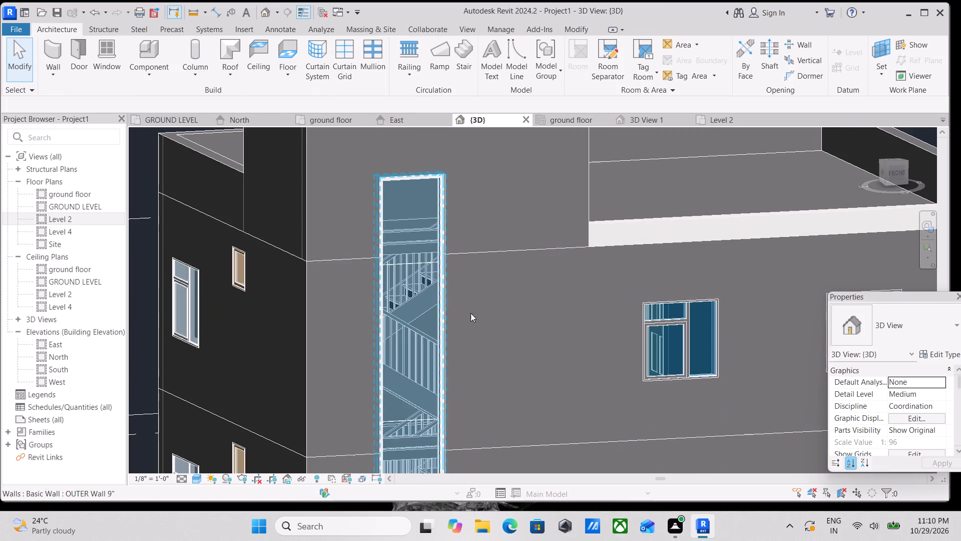
pyautogui.keyDown('shift'); pyautogui.moveTo(486, 320); pyautogui.dragTo(453, 354, button='middle'); pyautogui.keyUp('shift')
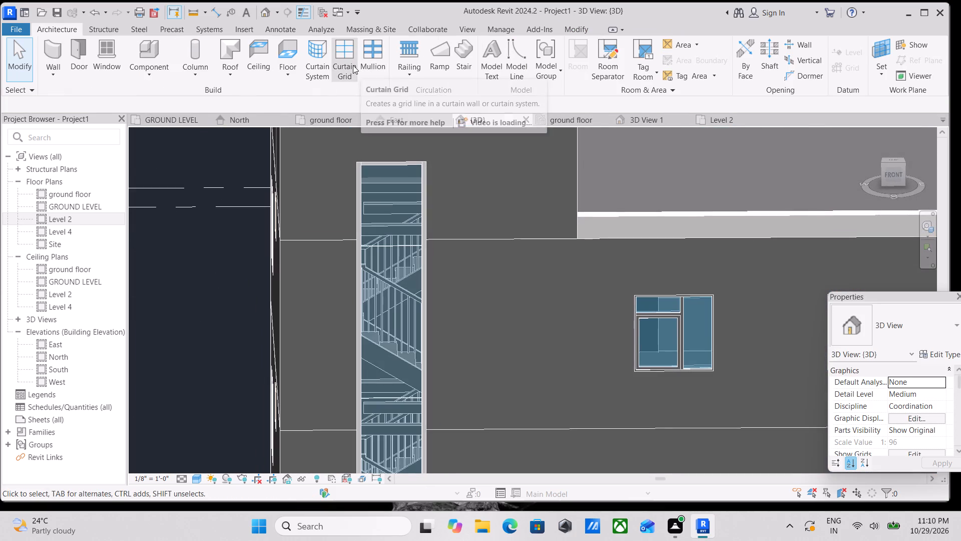
pyautogui.click(353, 65)
pyautogui.scroll(3, 390, 252)
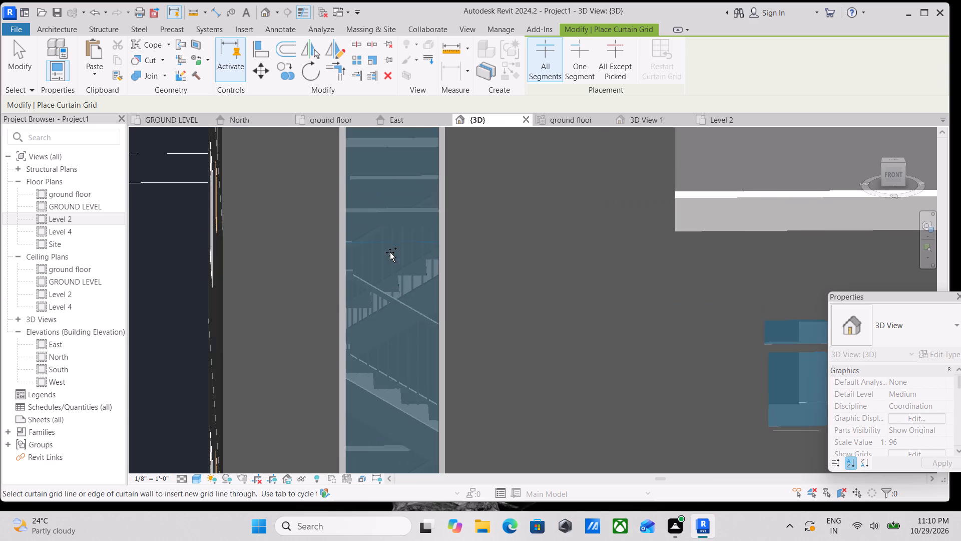
pyautogui.scroll(-1, 347, 264)
pyautogui.moveTo(347, 264); pyautogui.dragTo(344, 199, button='middle')
pyautogui.scroll(-2, 341, 208)
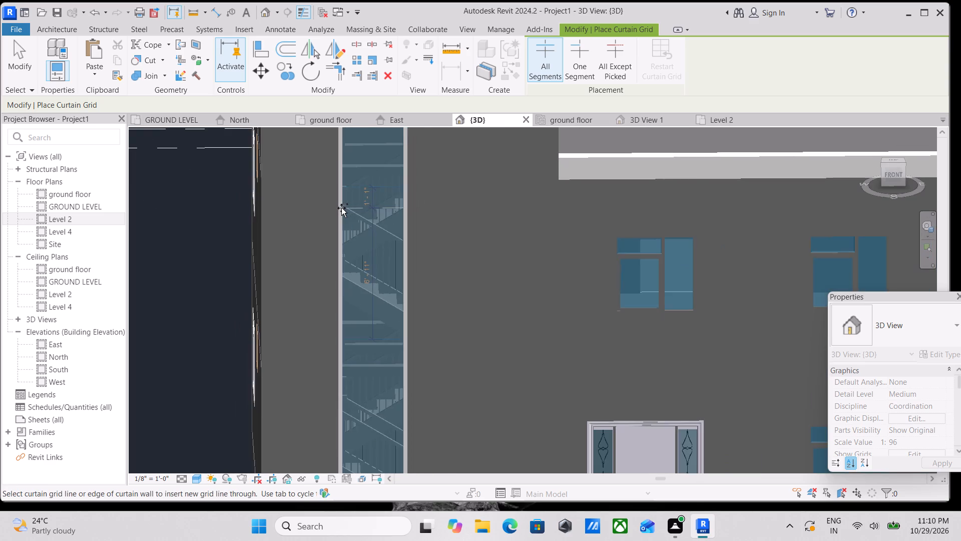
pyautogui.scroll(-1, 362, 323)
pyautogui.moveTo(363, 320); pyautogui.dragTo(393, 148, button='middle')
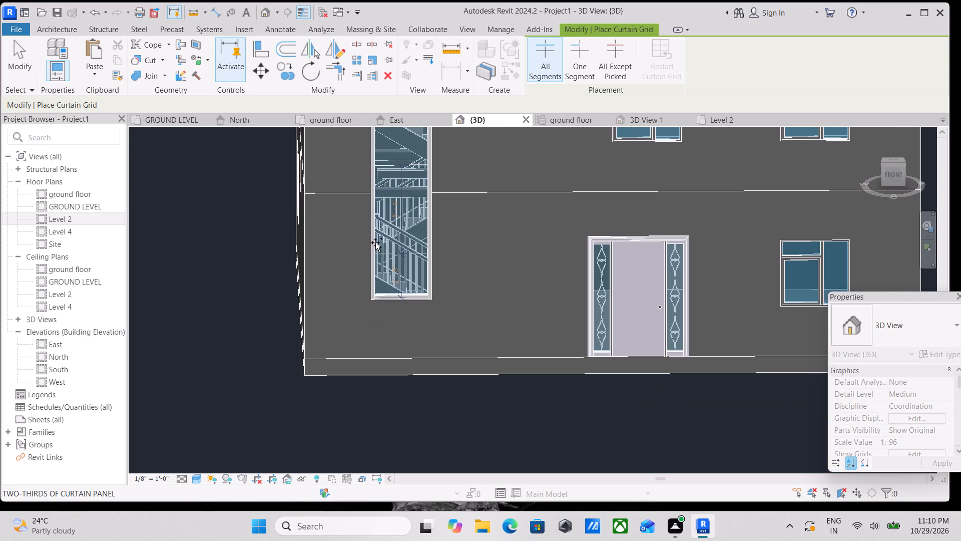
pyautogui.scroll(3, 379, 225)
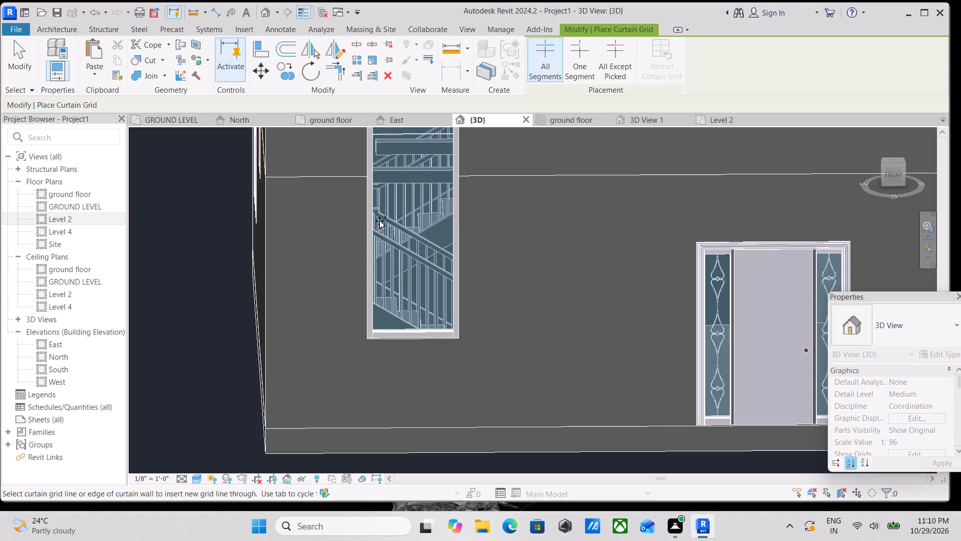
pyautogui.click(375, 239)
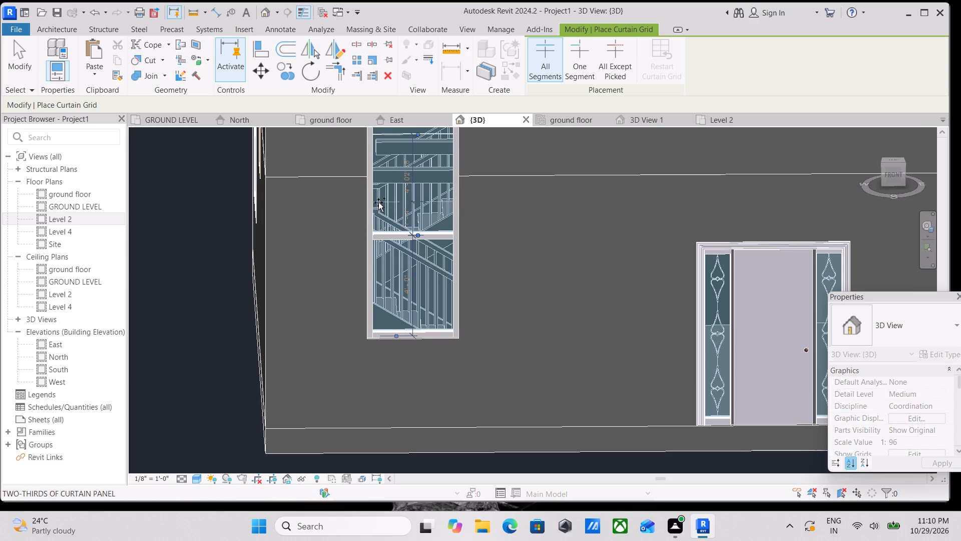
# Place another horizontal curtain grid line on the Storefront, about 4' 0" above the existing grid line that has no mullion.
pyautogui.moveTo(378, 200); pyautogui.dragTo(374, 308, button='middle')
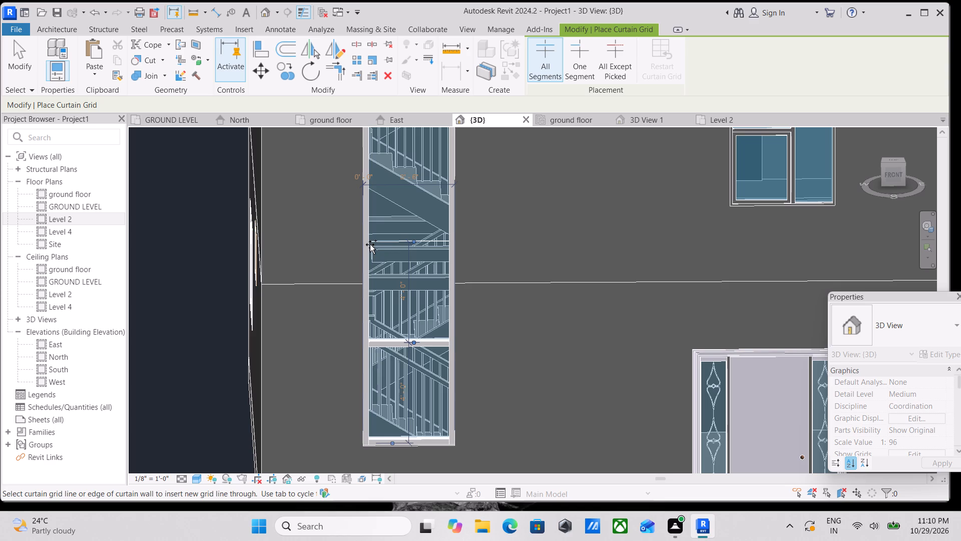
pyautogui.click(370, 244)
pyautogui.scroll(-1, 378, 227)
pyautogui.moveTo(377, 244); pyautogui.dragTo(384, 293, button='middle')
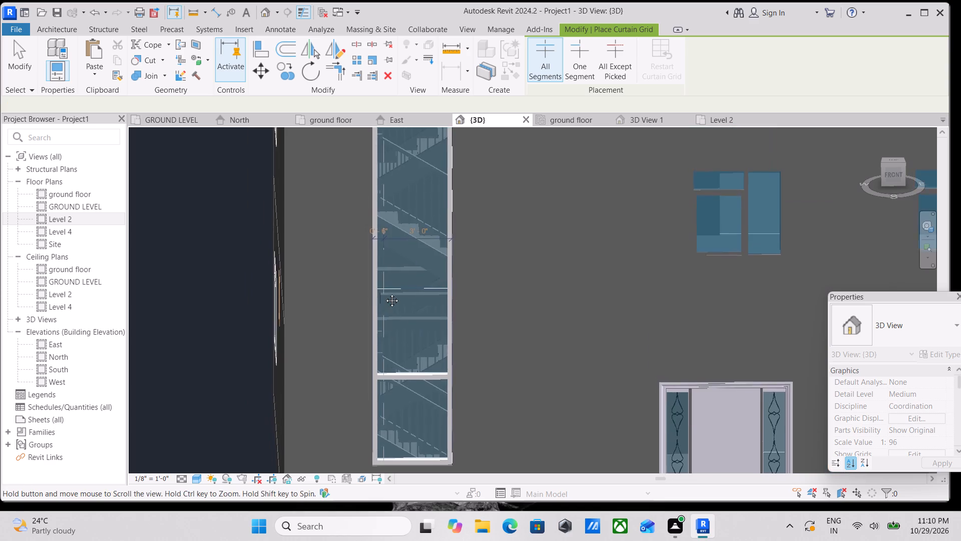
pyautogui.moveTo(384, 293); pyautogui.dragTo(384, 294, button='middle')
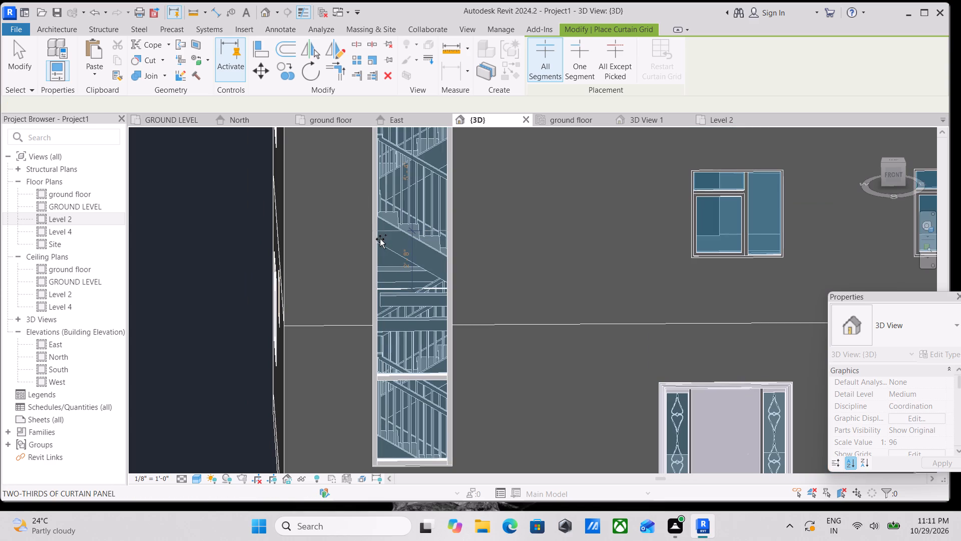
pyautogui.click(376, 208)
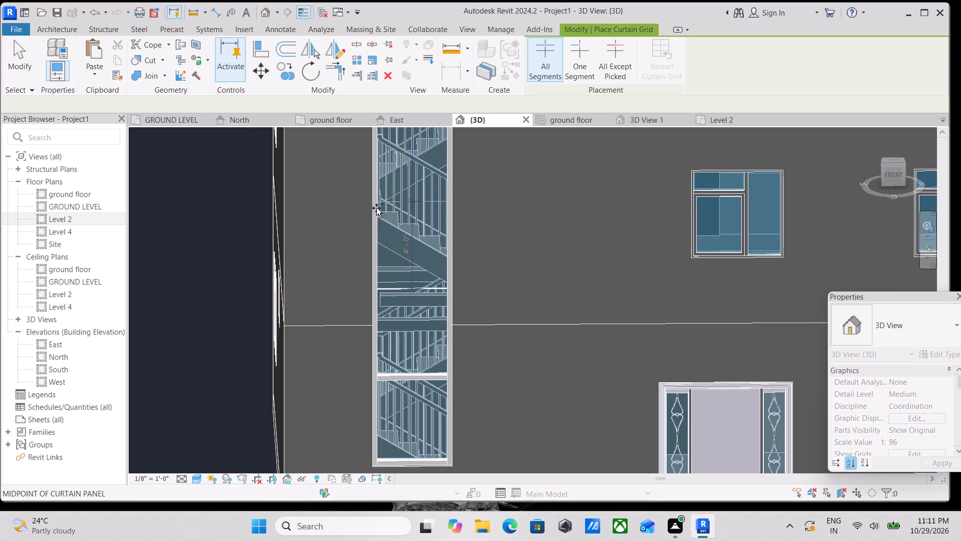
pyautogui.click(381, 291)
pyautogui.scroll(-2, 431, 263)
pyautogui.moveTo(445, 277); pyautogui.dragTo(457, 304, button='middle')
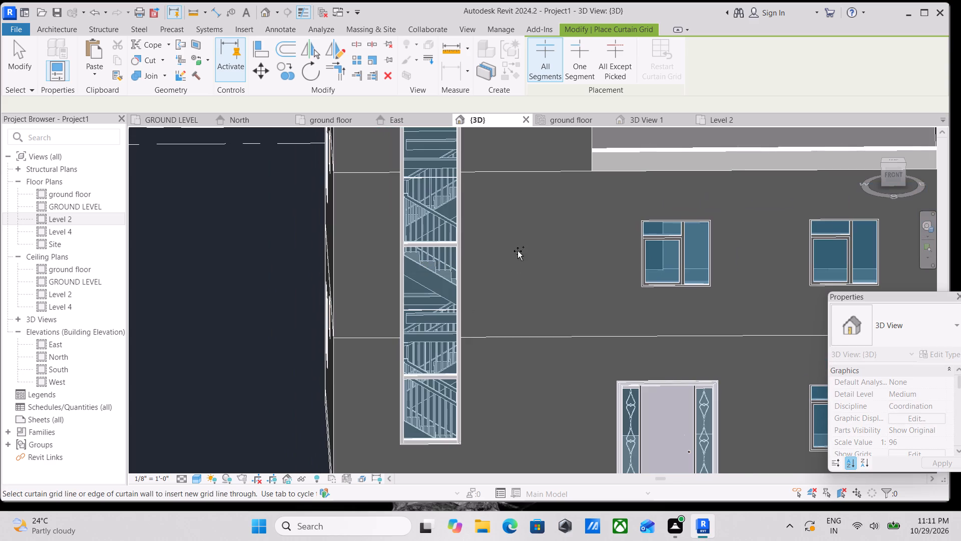
pyautogui.press('Escape')
pyautogui.press('Escape')
pyautogui.press('Escape')
# Unpin the Storefront's horizontal grid line without a mullion that lies midway between the two existing horizontal mullions.
pyautogui.scroll(2, 424, 302)
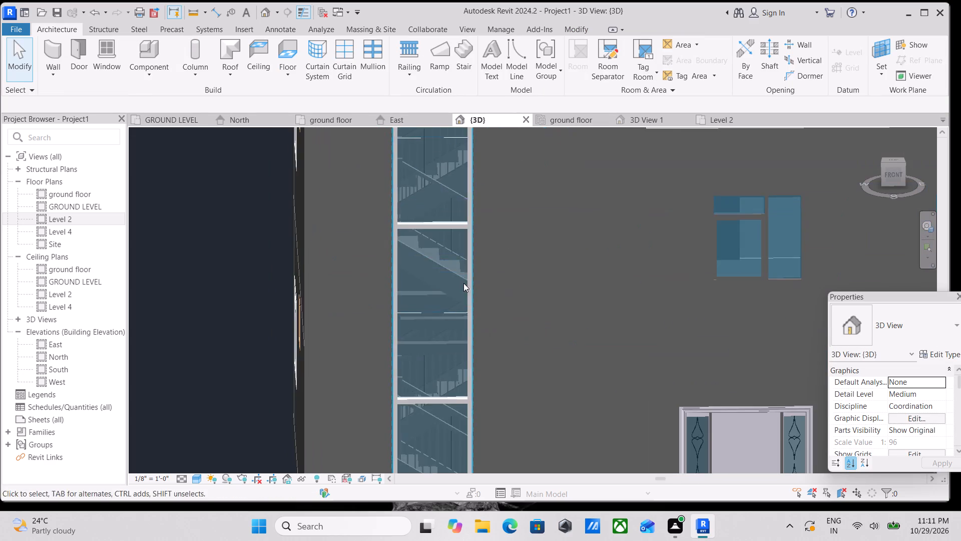
pyautogui.scroll(1, 434, 314)
pyautogui.click(432, 310)
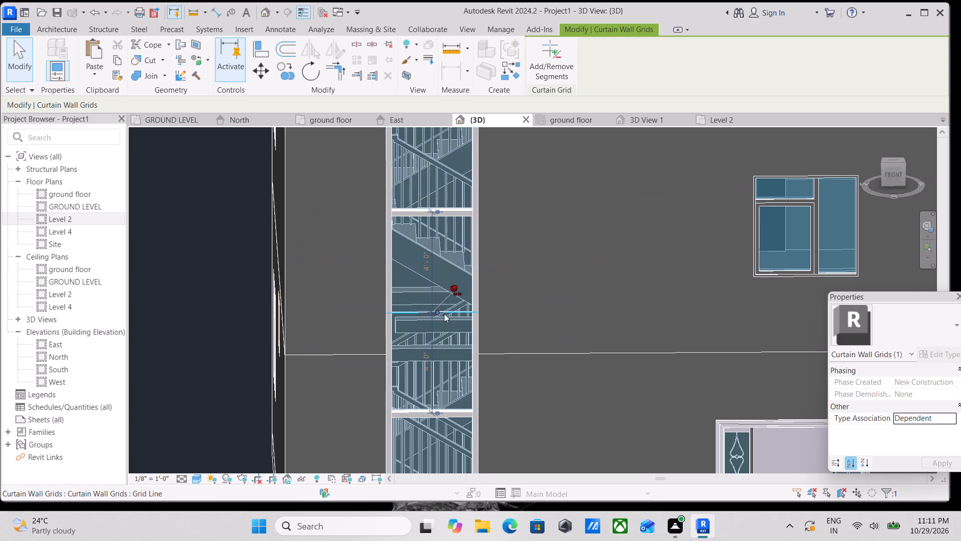
pyautogui.click(455, 294)
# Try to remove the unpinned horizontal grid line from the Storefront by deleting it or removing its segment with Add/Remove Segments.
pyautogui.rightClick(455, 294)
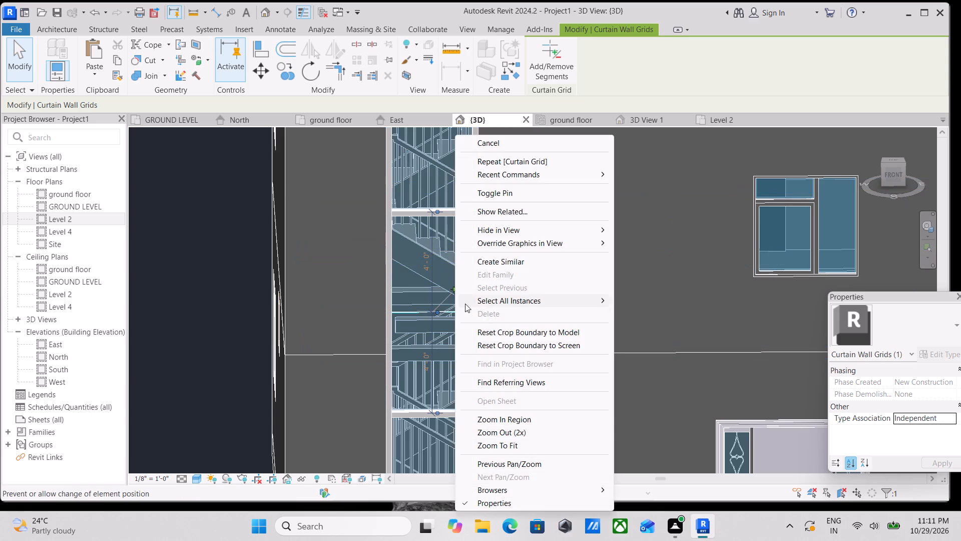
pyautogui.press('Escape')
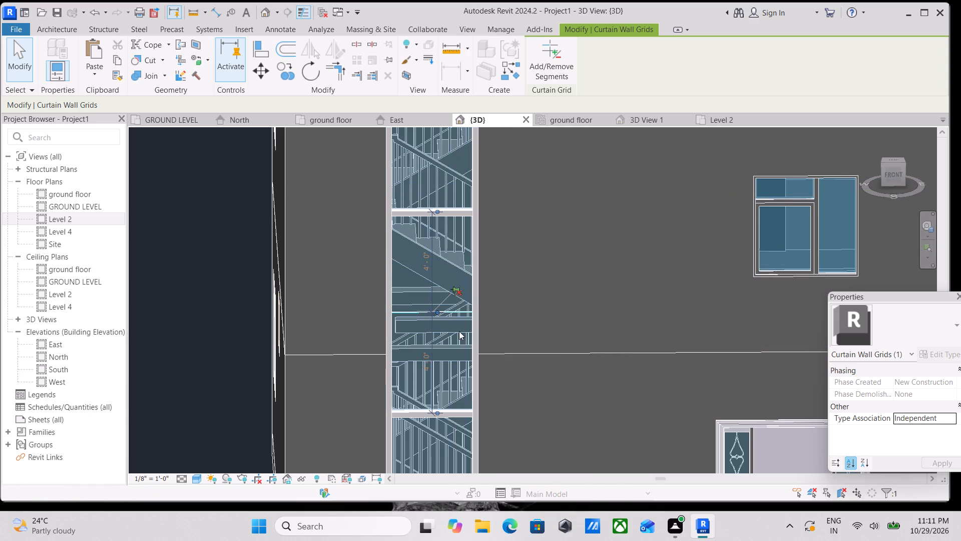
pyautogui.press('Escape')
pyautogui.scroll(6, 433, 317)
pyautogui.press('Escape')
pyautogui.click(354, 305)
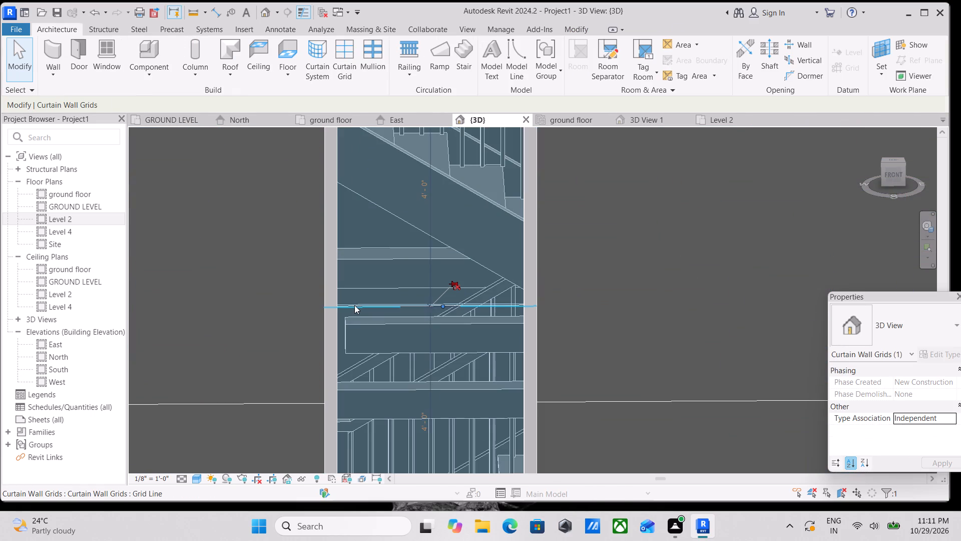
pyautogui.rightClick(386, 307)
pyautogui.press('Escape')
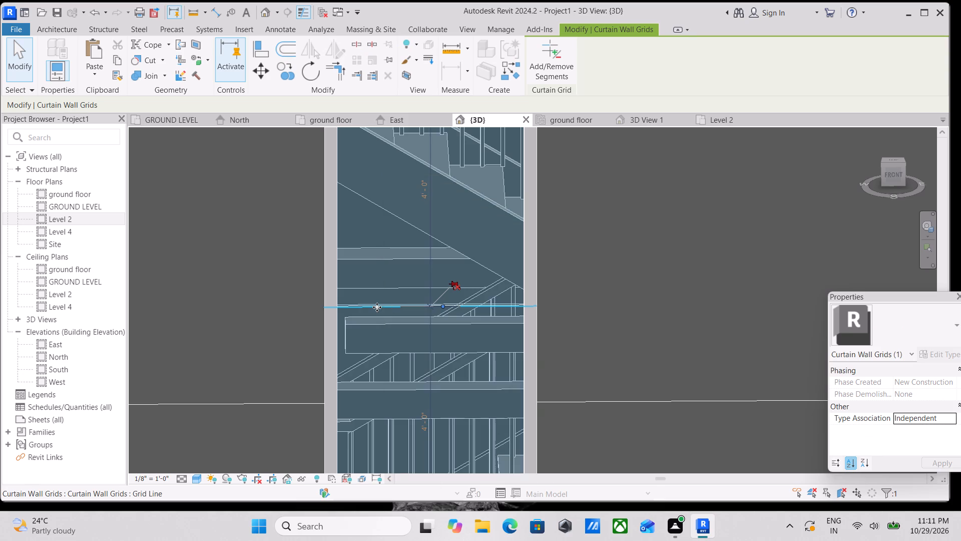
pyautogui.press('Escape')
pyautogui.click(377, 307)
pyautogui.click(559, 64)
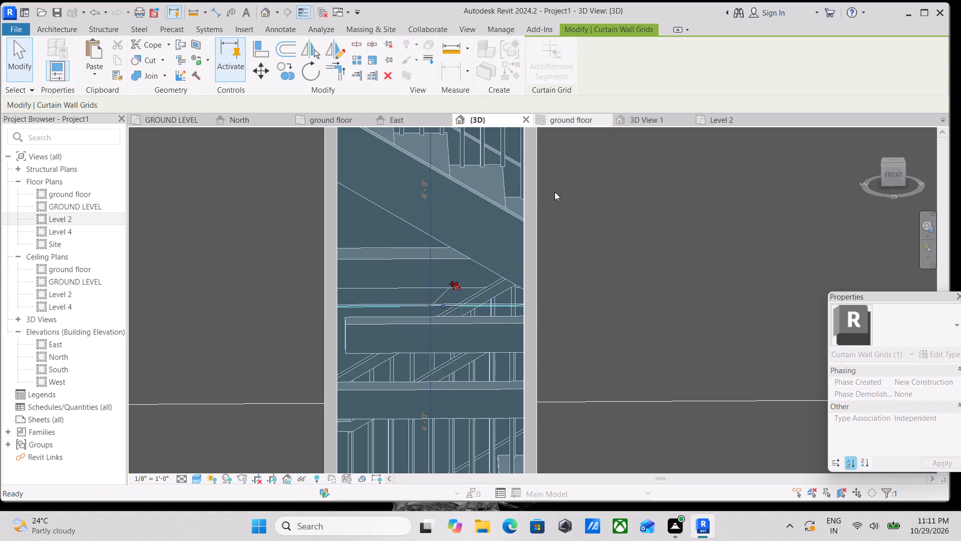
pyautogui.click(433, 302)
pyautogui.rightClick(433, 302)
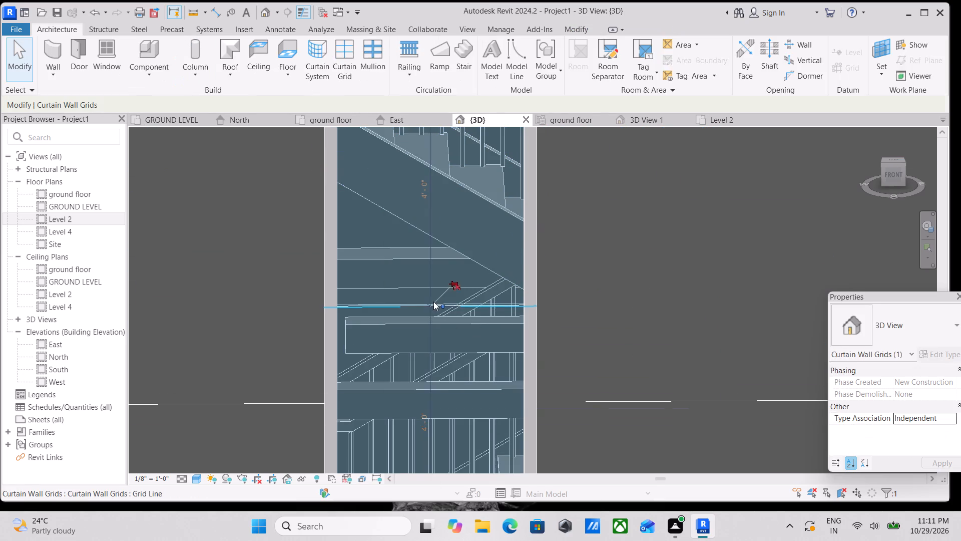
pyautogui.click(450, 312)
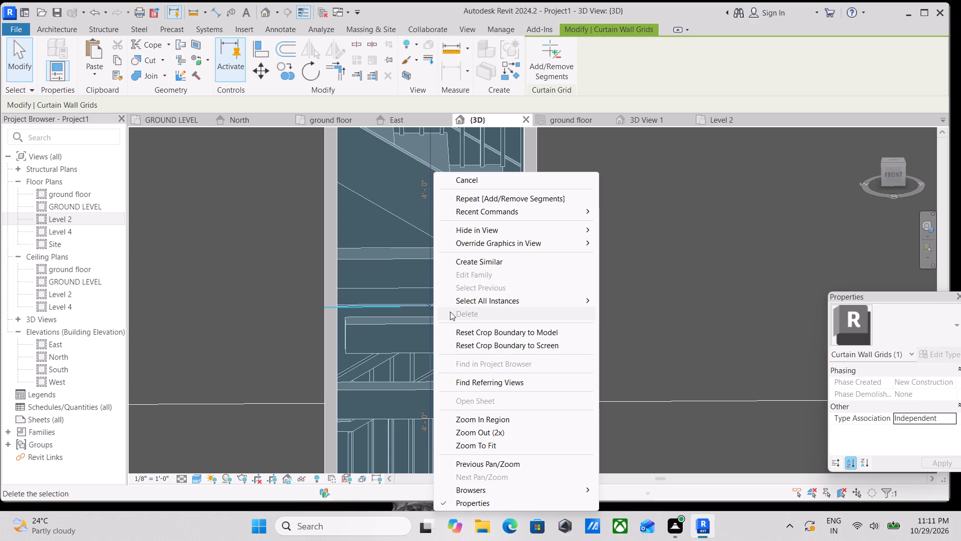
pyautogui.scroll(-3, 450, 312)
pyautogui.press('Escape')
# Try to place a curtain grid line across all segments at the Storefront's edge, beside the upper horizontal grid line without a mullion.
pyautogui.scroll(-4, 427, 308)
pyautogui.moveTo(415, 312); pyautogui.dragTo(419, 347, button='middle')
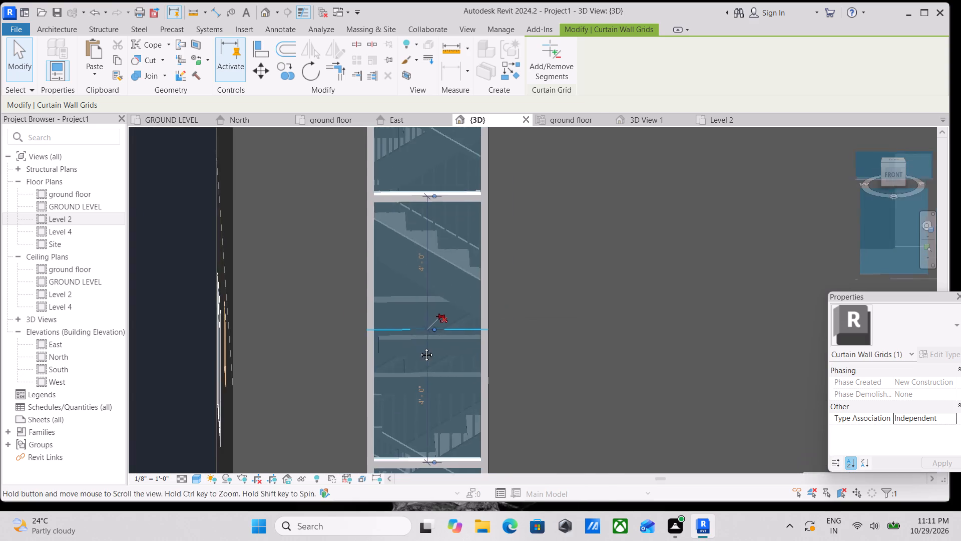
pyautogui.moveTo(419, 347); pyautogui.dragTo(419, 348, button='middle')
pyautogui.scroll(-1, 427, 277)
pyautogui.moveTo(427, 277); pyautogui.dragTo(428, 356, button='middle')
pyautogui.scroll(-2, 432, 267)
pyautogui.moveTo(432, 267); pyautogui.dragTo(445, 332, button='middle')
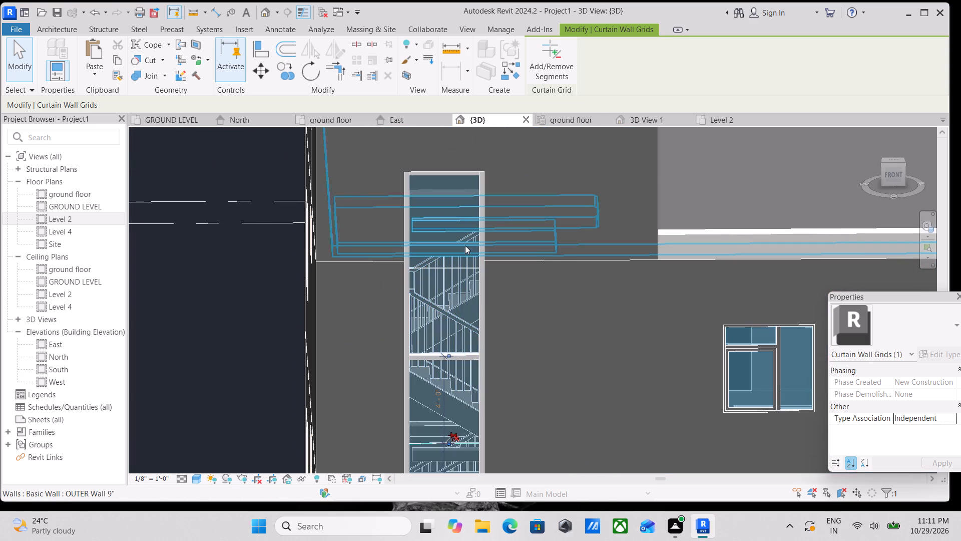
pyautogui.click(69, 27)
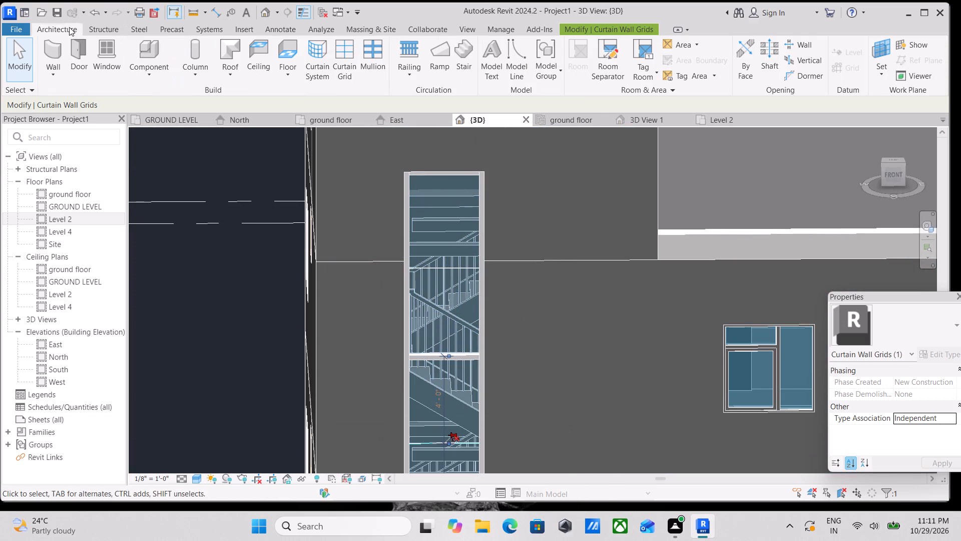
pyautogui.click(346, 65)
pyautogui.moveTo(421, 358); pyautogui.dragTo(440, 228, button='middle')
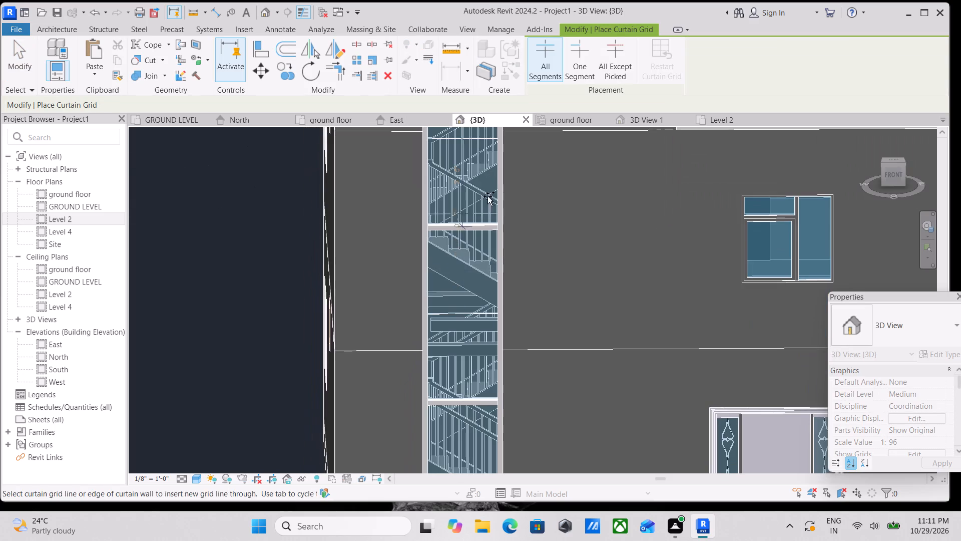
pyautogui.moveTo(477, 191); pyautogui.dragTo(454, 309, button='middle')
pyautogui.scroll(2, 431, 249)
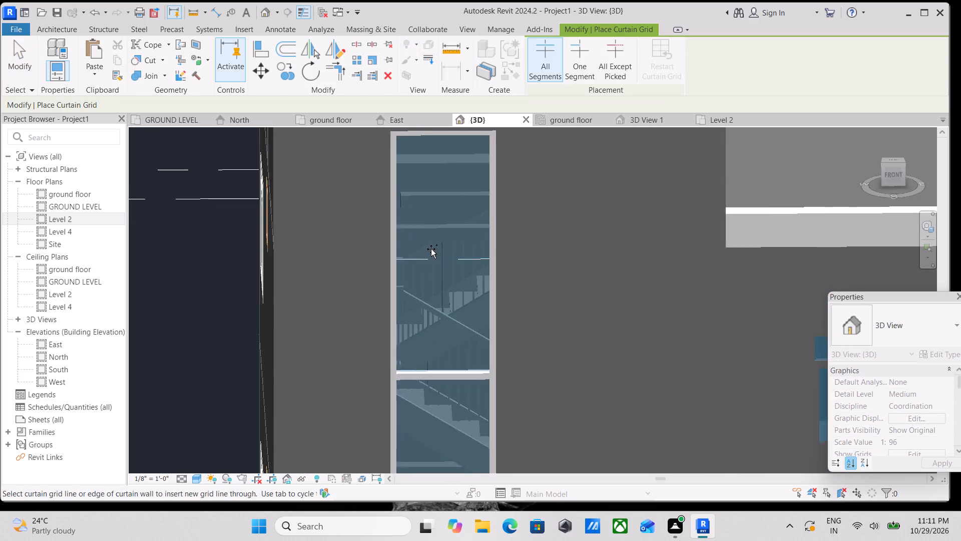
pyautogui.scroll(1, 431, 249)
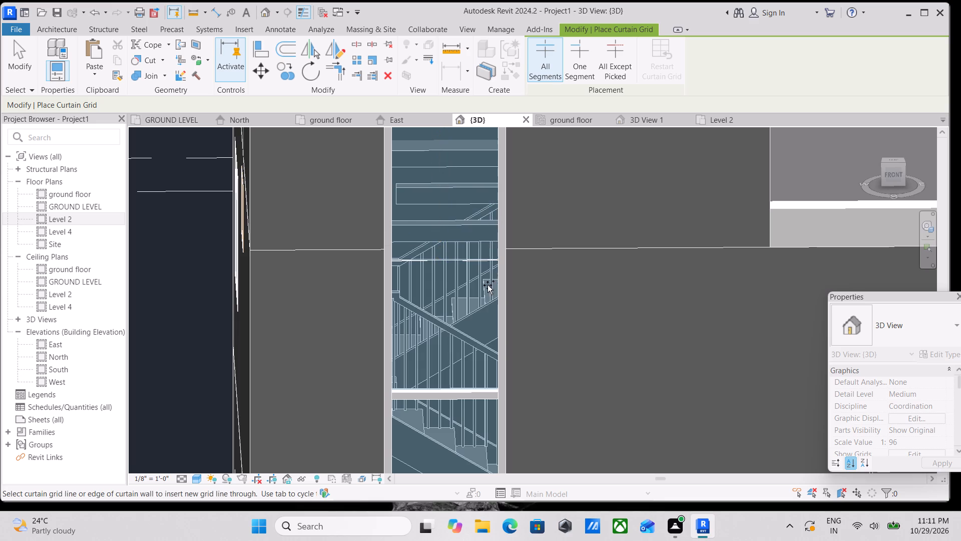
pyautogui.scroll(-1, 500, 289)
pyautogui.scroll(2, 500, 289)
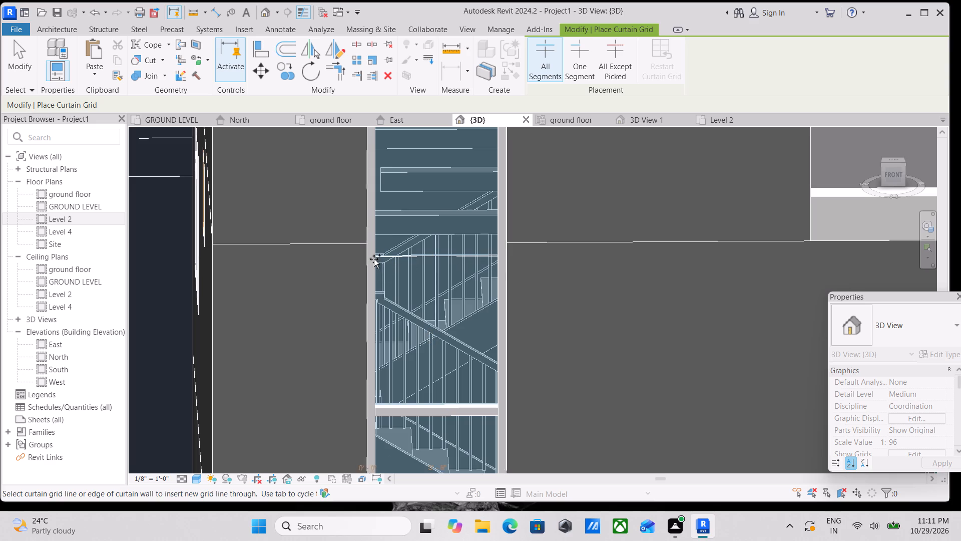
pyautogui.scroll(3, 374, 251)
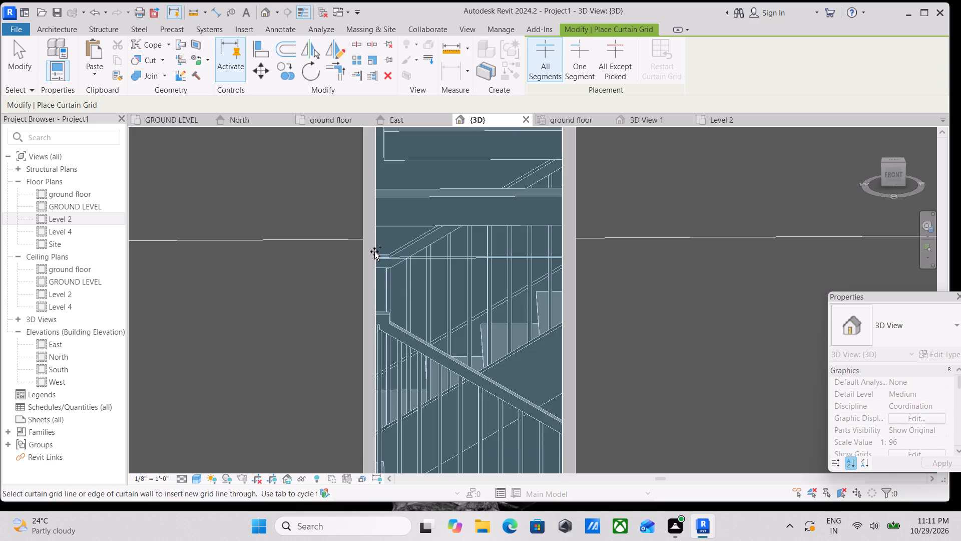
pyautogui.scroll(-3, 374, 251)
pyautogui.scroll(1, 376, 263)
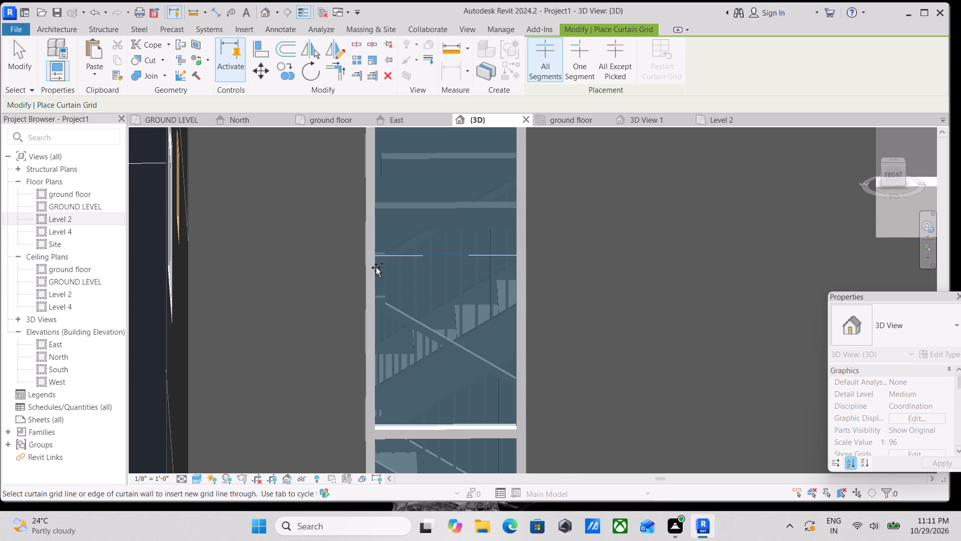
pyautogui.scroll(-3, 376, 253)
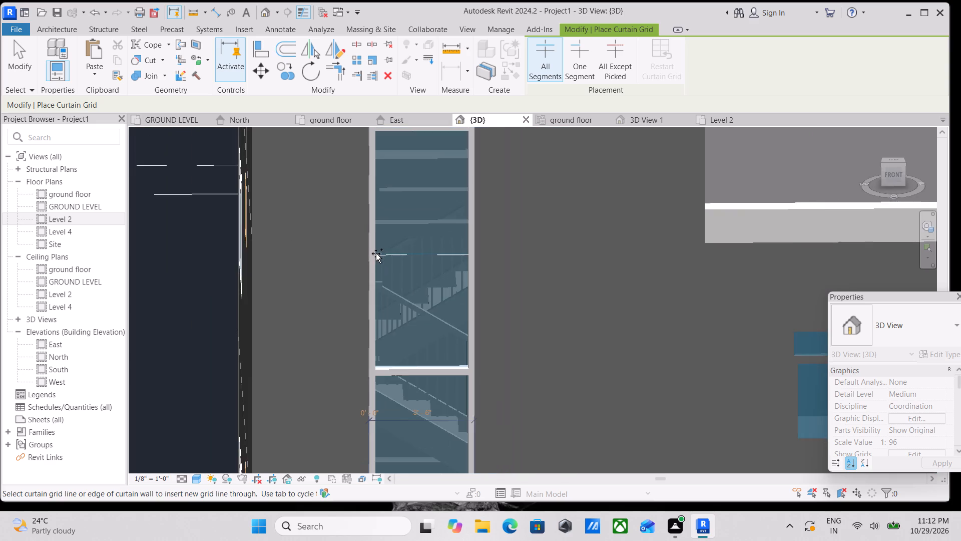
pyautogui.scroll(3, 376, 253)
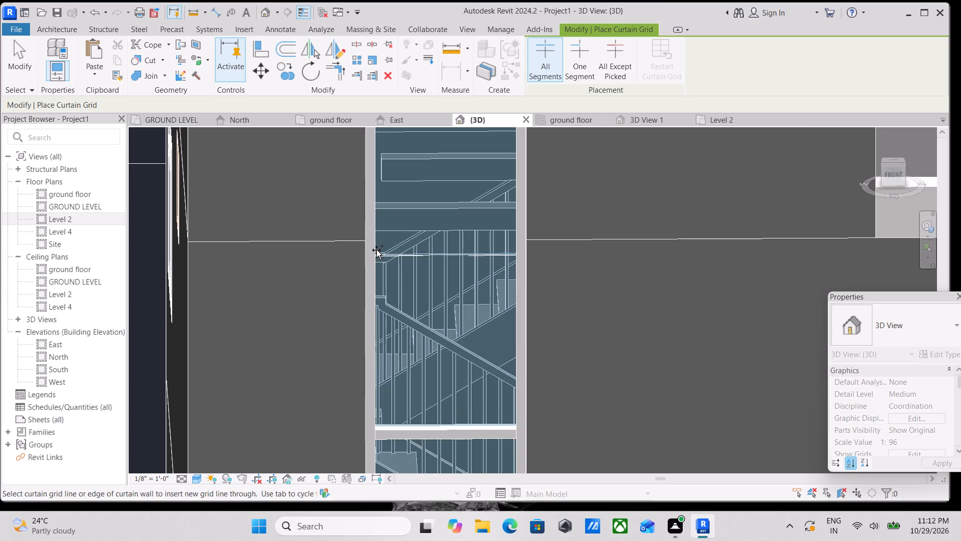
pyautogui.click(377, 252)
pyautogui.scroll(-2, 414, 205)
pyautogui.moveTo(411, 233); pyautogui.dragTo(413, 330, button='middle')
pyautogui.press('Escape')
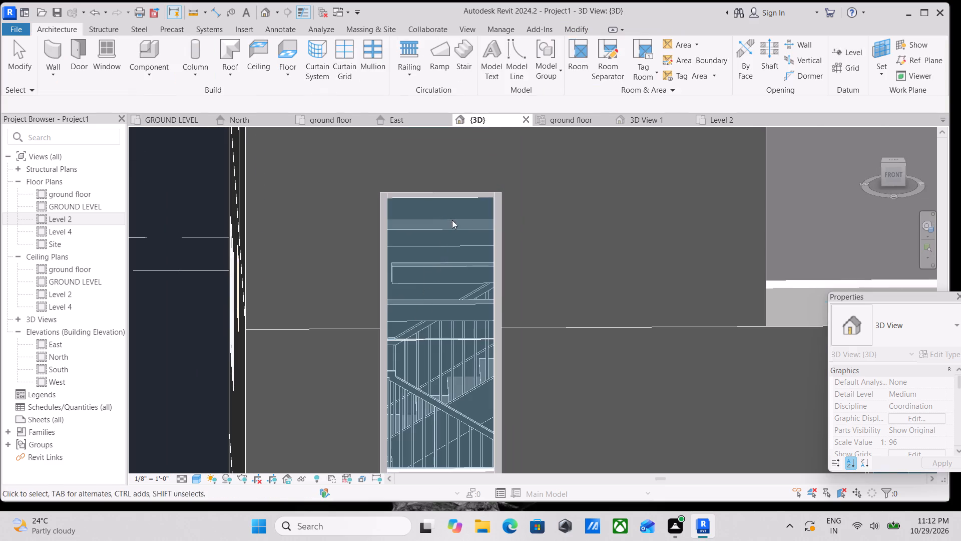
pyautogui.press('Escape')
# Place 2.5" x 5" rectangular mullions on the Storefront's upper and middle horizontal grid lines that have none.
pyautogui.click(367, 57)
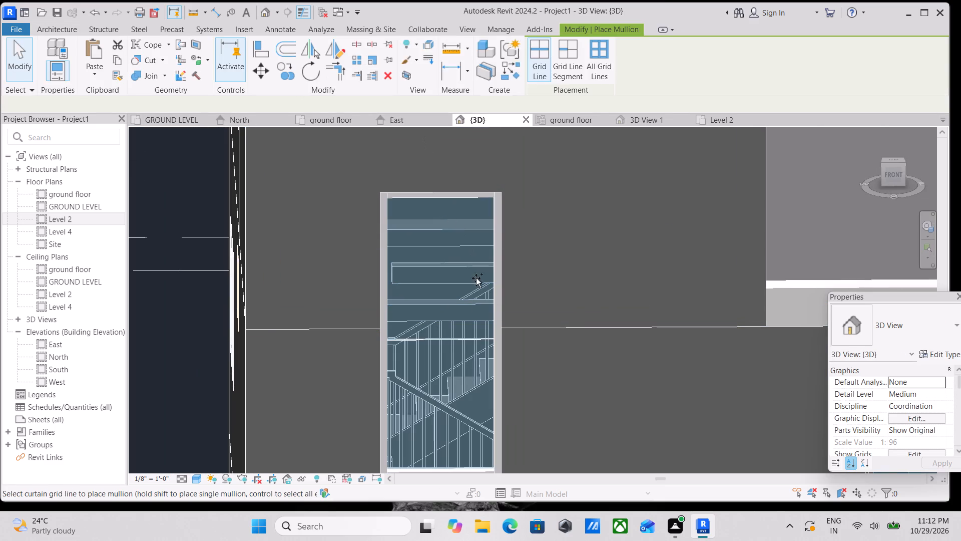
pyautogui.click(446, 340)
pyautogui.scroll(-2, 449, 338)
pyautogui.moveTo(449, 338); pyautogui.dragTo(474, 137, button='middle')
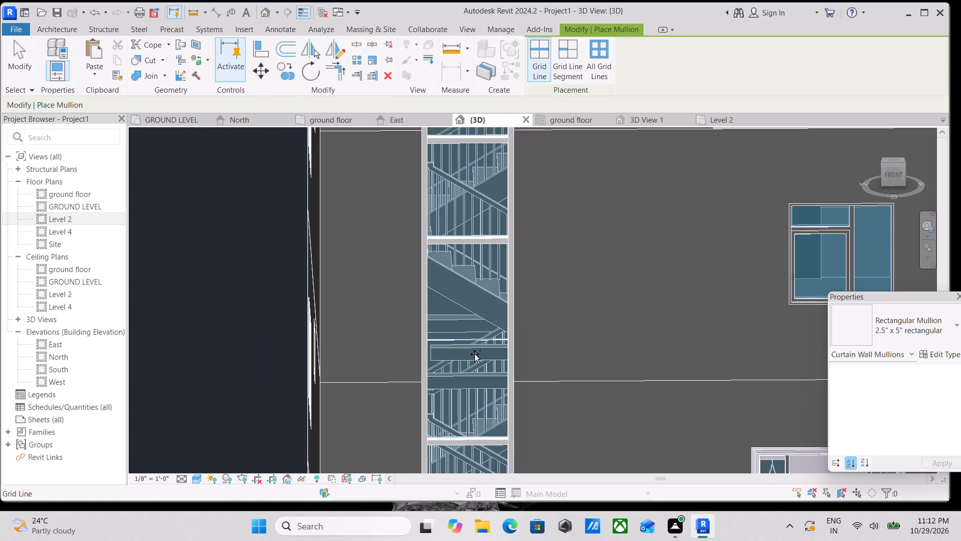
pyautogui.scroll(-3, 465, 374)
pyautogui.moveTo(465, 372); pyautogui.dragTo(472, 340, button='middle')
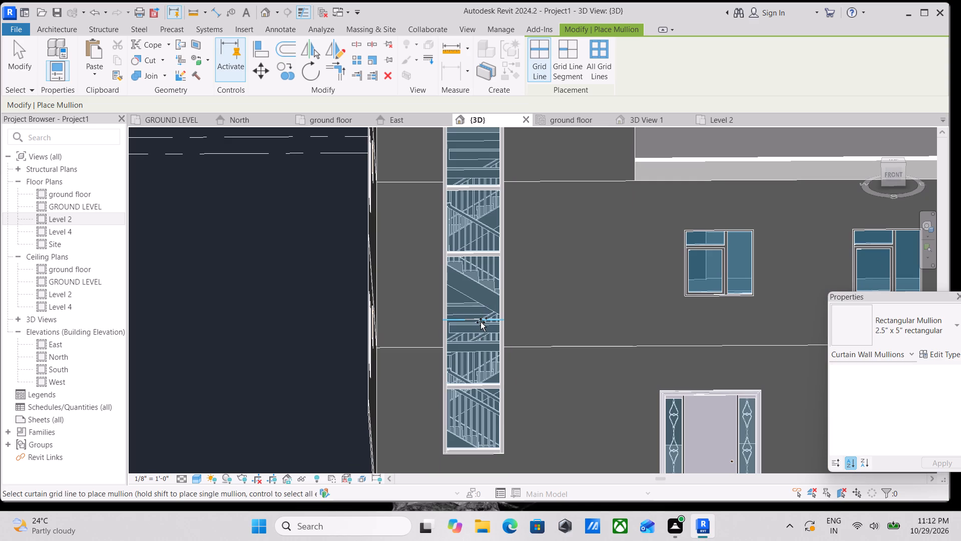
pyautogui.click(480, 322)
pyautogui.scroll(-5, 524, 296)
pyautogui.moveTo(527, 295); pyautogui.dragTo(510, 345, button='middle')
pyautogui.scroll(-2, 511, 351)
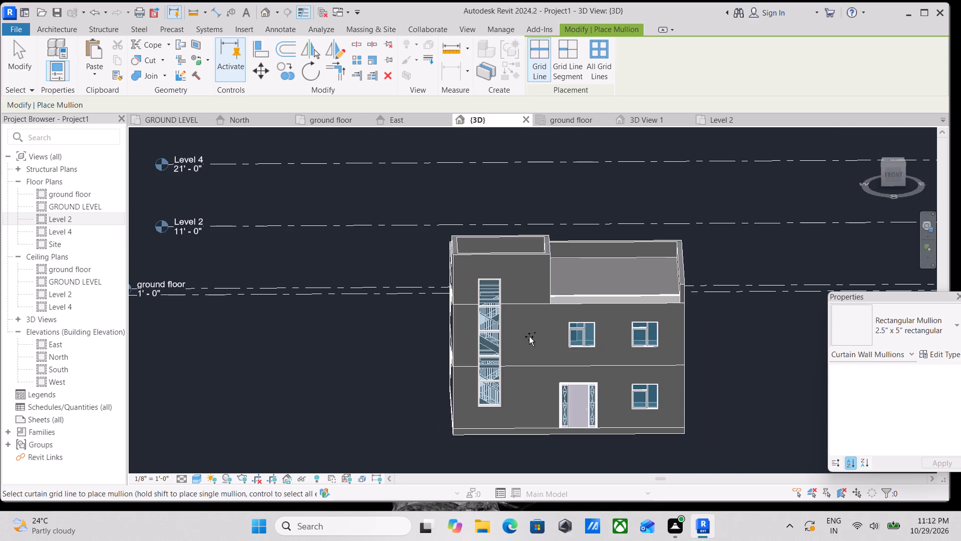
pyautogui.press('Escape')
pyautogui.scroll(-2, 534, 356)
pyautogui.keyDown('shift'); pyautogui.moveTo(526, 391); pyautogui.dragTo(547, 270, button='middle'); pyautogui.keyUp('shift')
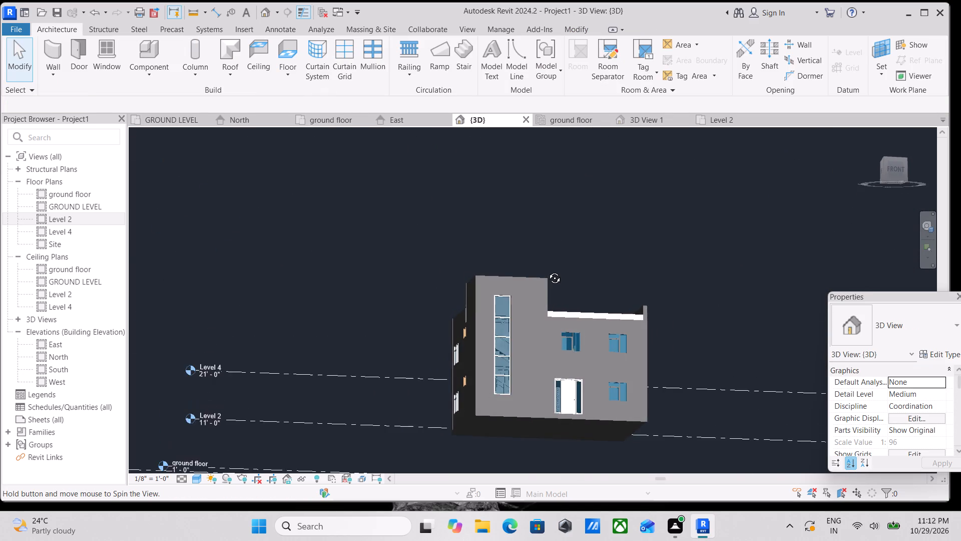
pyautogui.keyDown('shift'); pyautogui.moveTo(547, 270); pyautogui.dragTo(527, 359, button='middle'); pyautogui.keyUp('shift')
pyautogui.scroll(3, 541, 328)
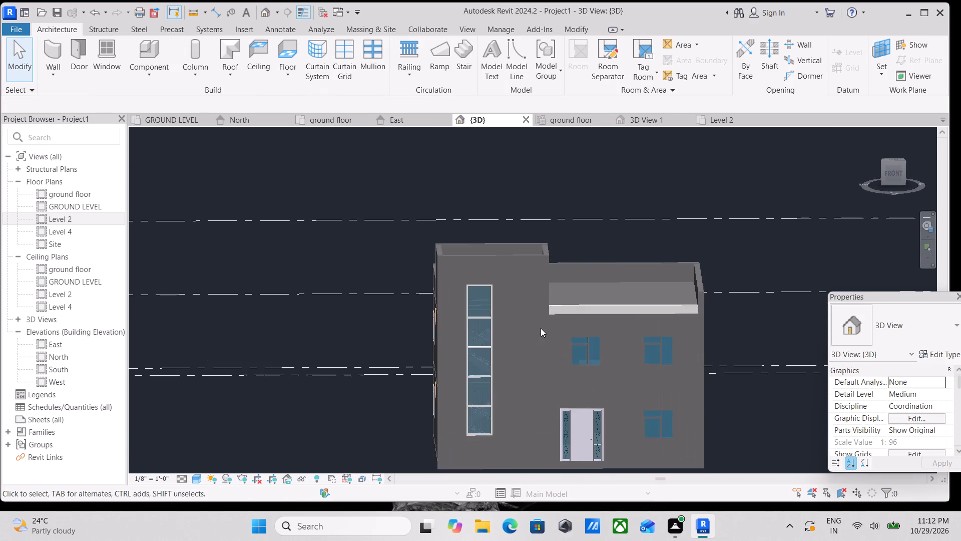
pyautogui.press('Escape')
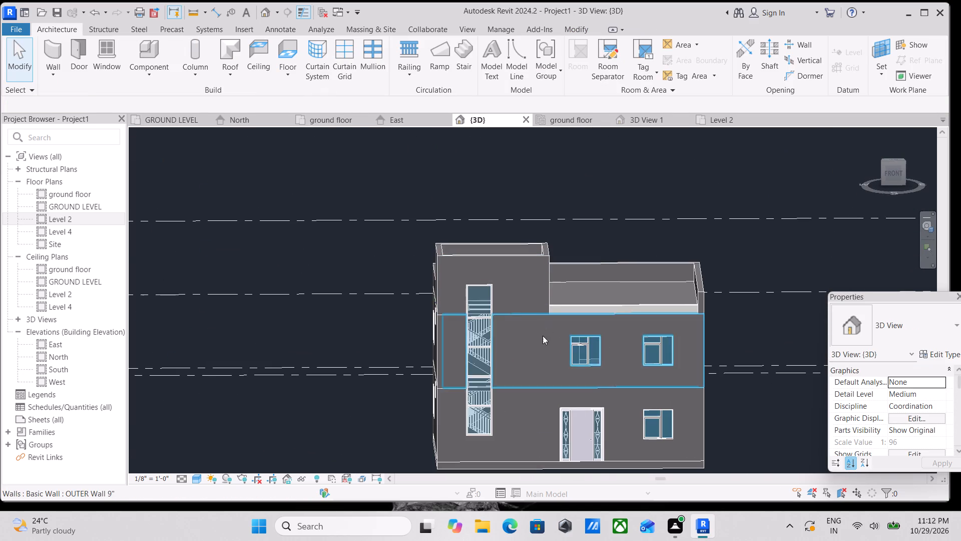
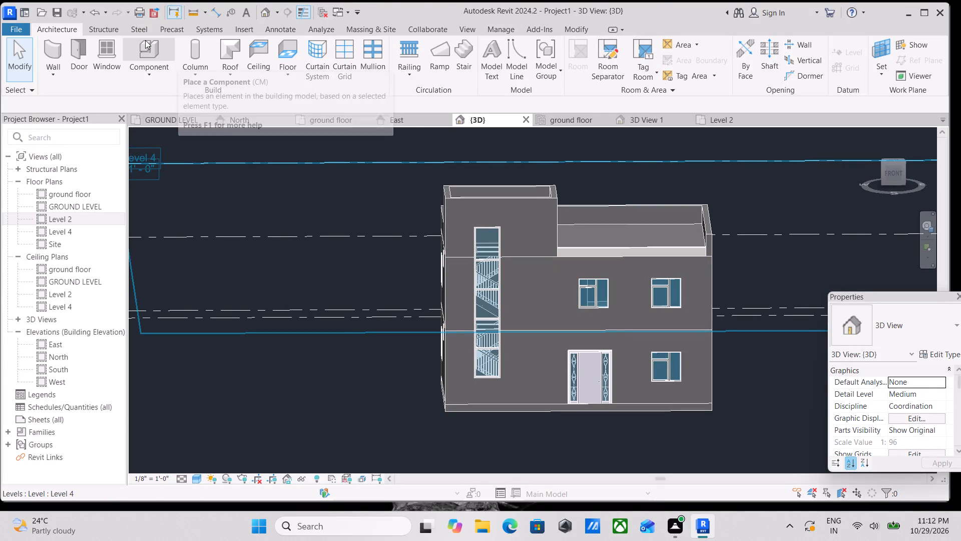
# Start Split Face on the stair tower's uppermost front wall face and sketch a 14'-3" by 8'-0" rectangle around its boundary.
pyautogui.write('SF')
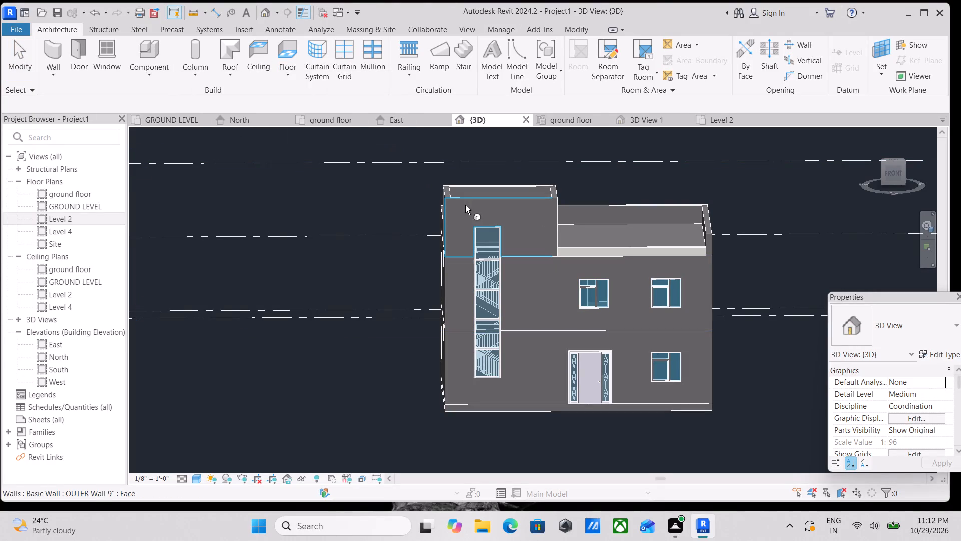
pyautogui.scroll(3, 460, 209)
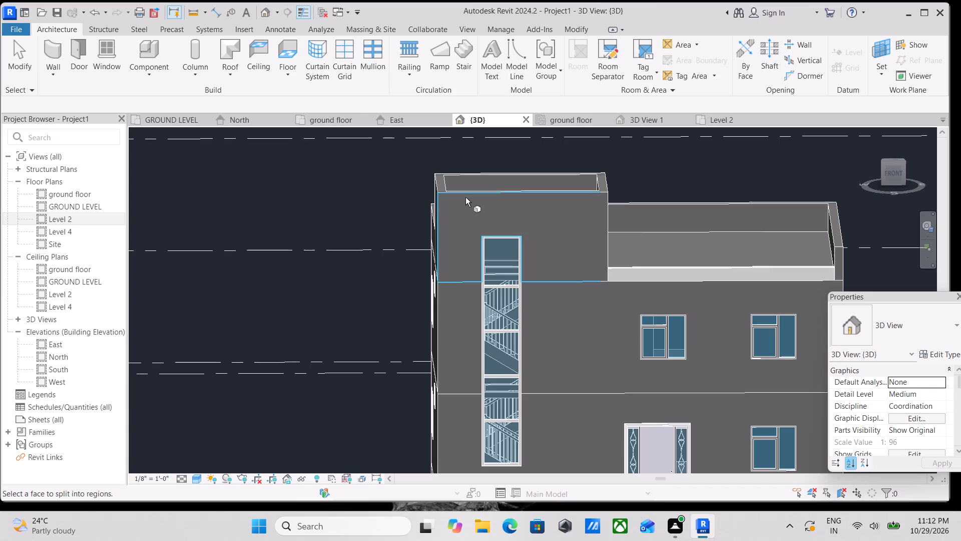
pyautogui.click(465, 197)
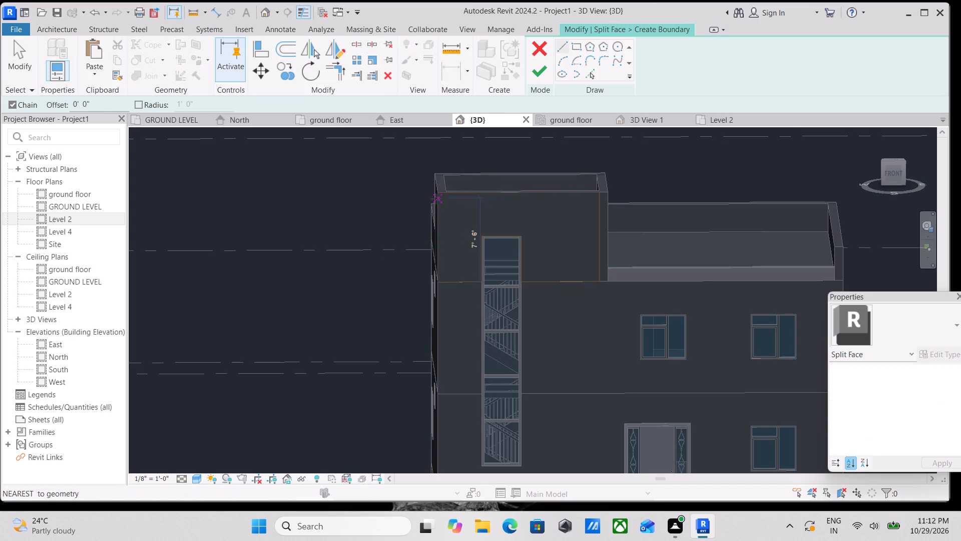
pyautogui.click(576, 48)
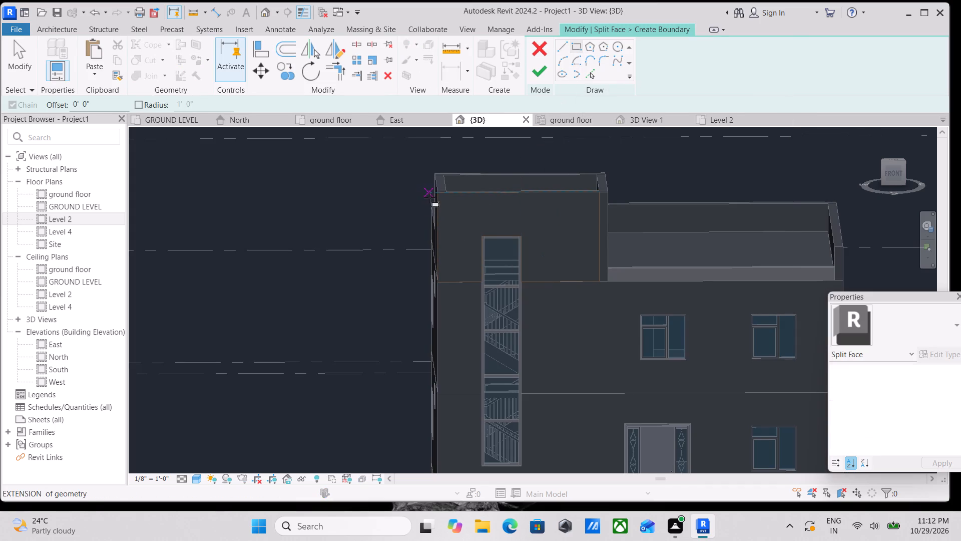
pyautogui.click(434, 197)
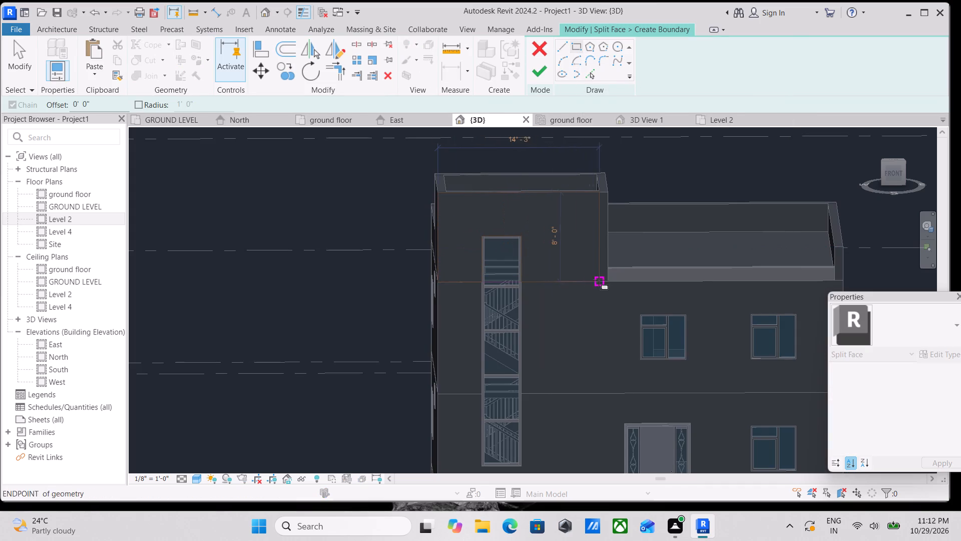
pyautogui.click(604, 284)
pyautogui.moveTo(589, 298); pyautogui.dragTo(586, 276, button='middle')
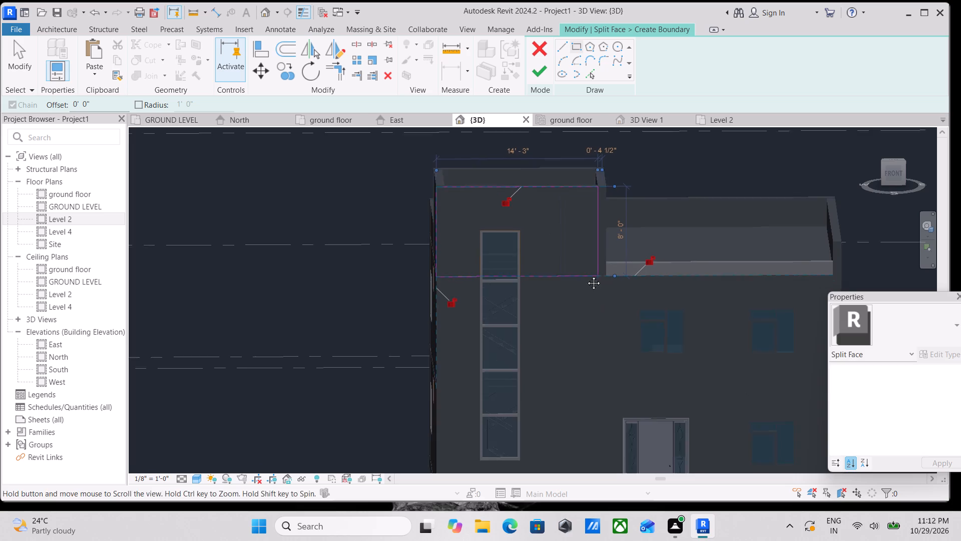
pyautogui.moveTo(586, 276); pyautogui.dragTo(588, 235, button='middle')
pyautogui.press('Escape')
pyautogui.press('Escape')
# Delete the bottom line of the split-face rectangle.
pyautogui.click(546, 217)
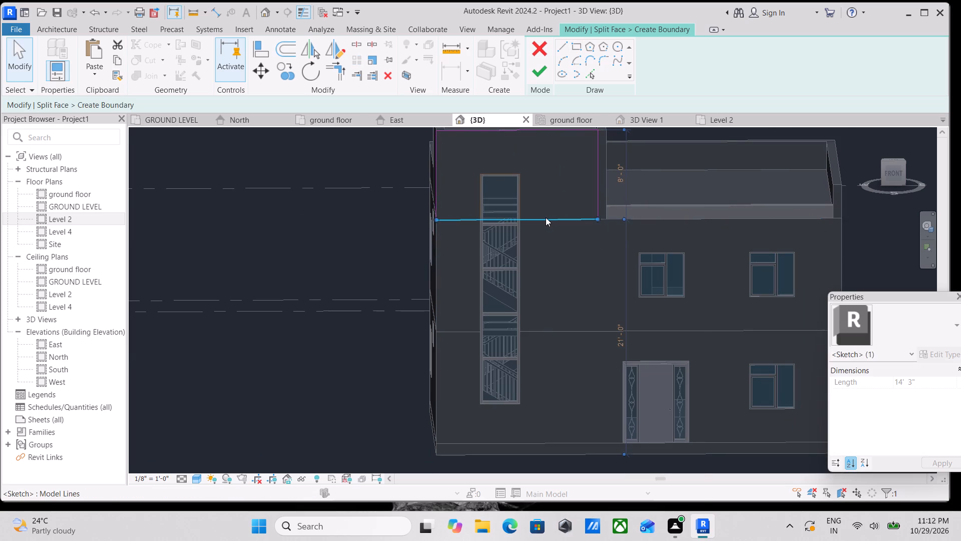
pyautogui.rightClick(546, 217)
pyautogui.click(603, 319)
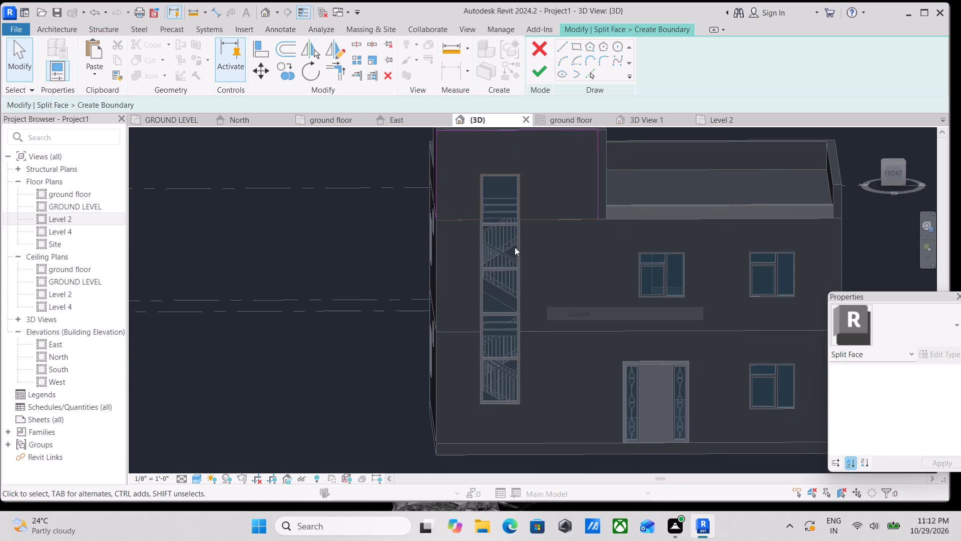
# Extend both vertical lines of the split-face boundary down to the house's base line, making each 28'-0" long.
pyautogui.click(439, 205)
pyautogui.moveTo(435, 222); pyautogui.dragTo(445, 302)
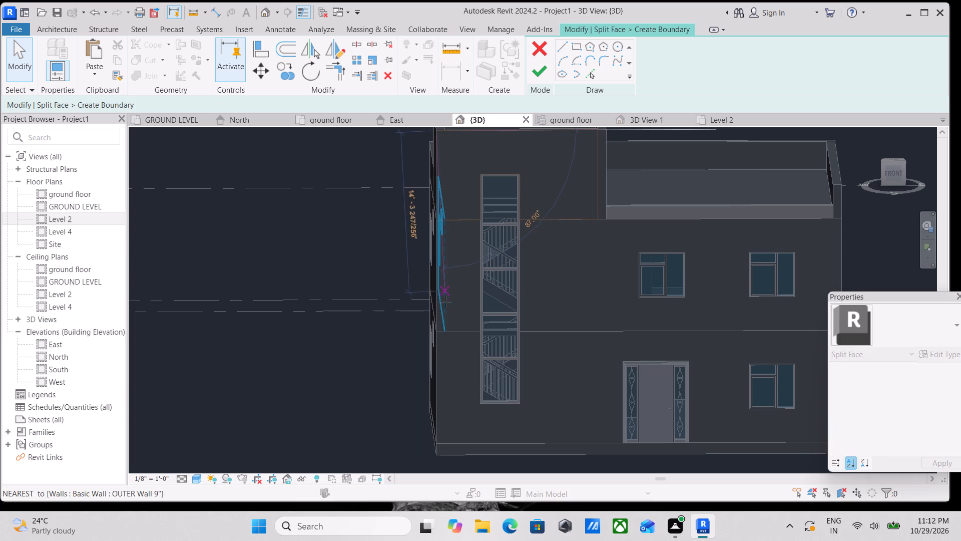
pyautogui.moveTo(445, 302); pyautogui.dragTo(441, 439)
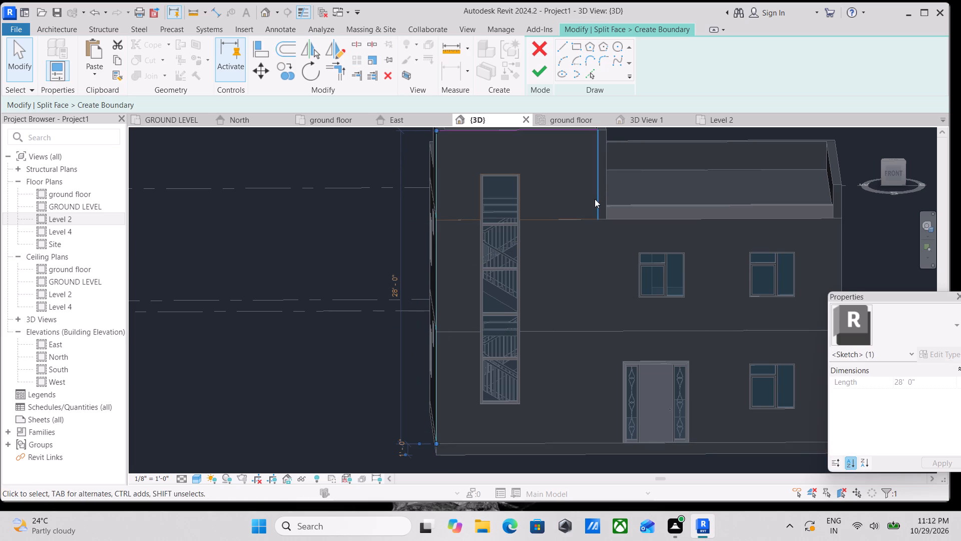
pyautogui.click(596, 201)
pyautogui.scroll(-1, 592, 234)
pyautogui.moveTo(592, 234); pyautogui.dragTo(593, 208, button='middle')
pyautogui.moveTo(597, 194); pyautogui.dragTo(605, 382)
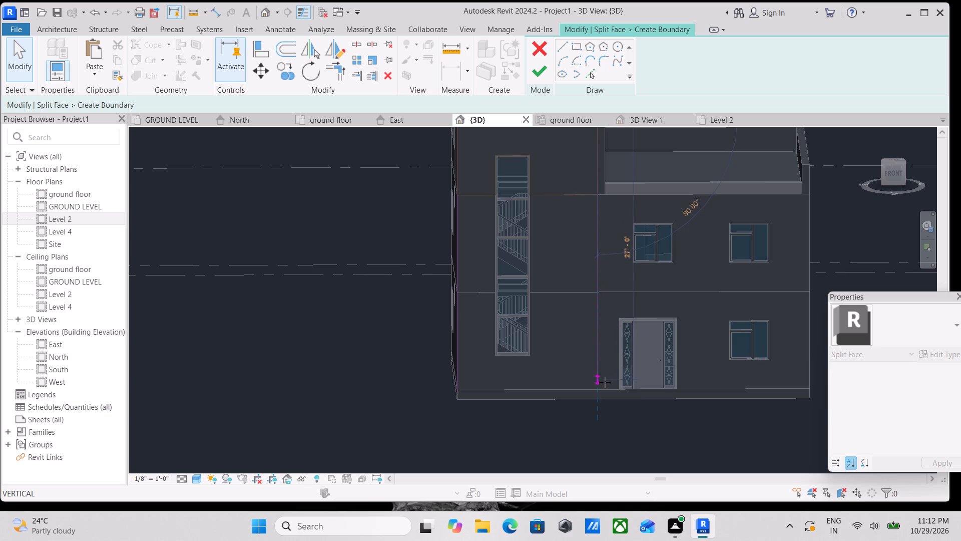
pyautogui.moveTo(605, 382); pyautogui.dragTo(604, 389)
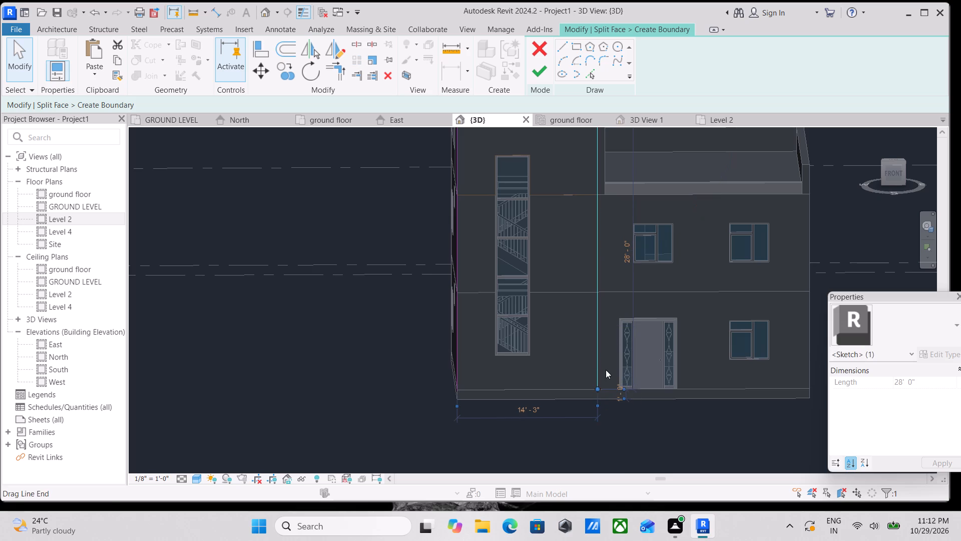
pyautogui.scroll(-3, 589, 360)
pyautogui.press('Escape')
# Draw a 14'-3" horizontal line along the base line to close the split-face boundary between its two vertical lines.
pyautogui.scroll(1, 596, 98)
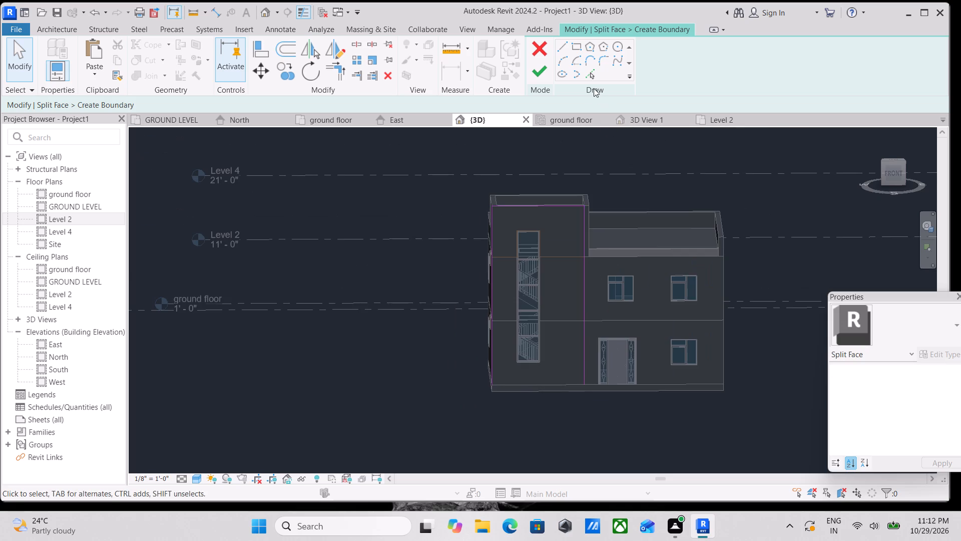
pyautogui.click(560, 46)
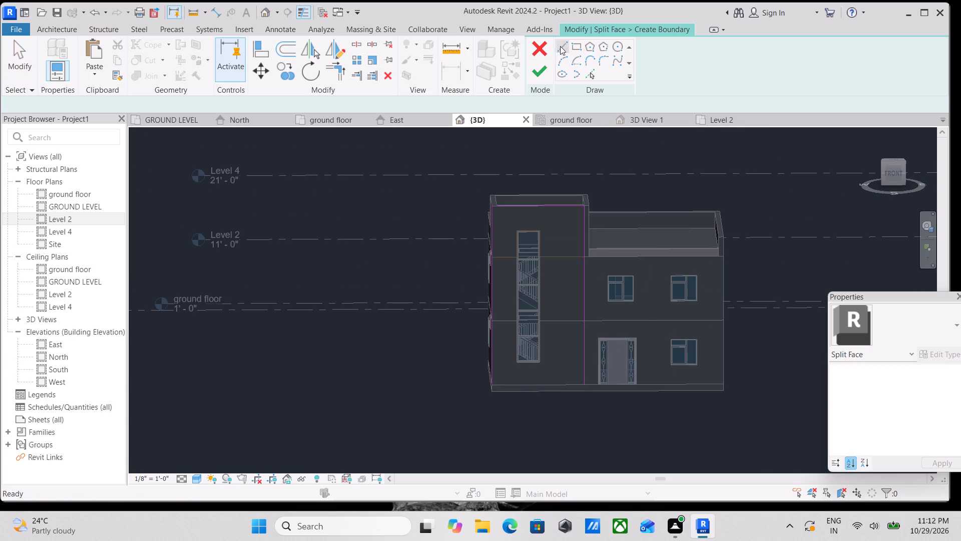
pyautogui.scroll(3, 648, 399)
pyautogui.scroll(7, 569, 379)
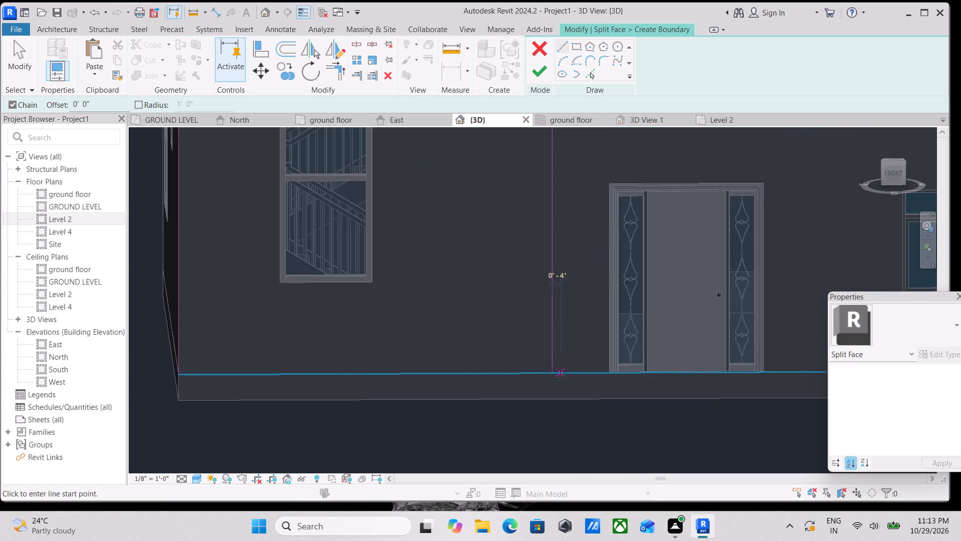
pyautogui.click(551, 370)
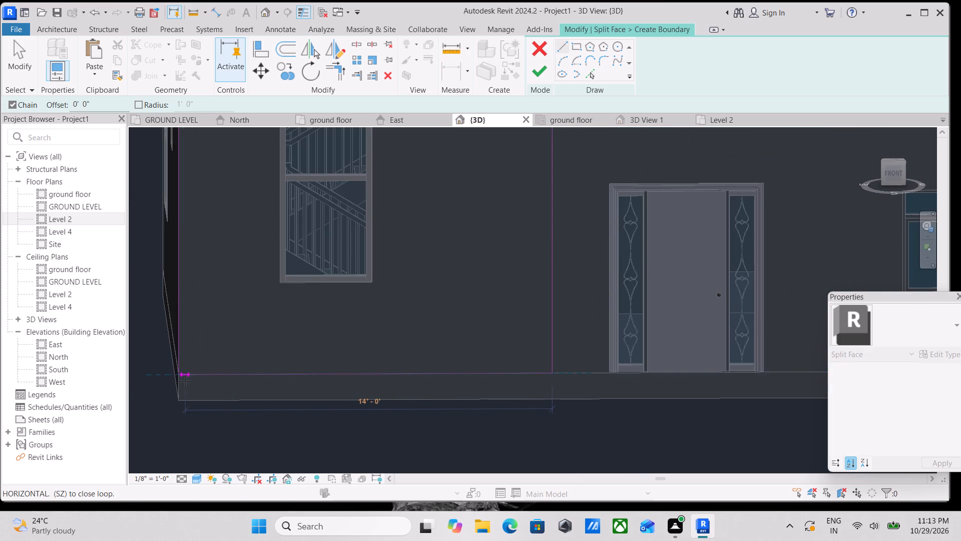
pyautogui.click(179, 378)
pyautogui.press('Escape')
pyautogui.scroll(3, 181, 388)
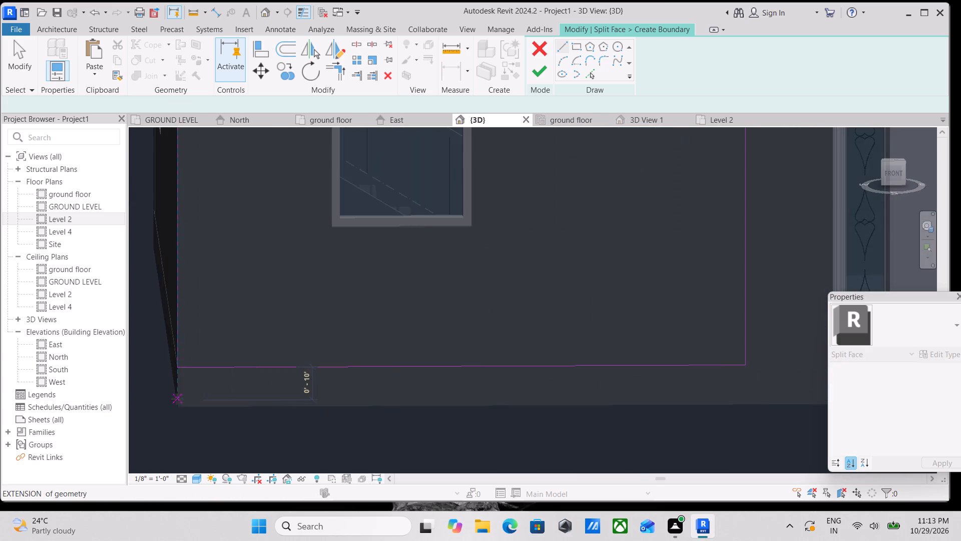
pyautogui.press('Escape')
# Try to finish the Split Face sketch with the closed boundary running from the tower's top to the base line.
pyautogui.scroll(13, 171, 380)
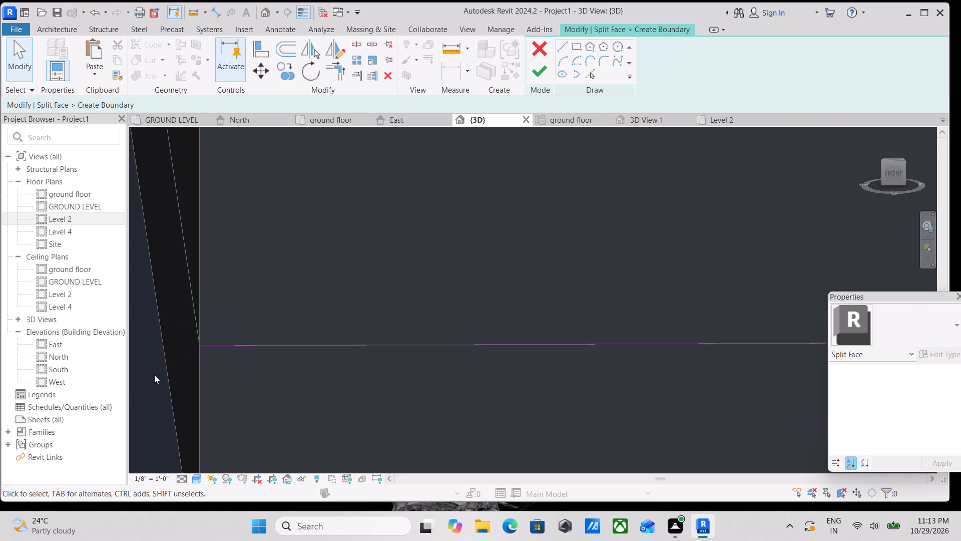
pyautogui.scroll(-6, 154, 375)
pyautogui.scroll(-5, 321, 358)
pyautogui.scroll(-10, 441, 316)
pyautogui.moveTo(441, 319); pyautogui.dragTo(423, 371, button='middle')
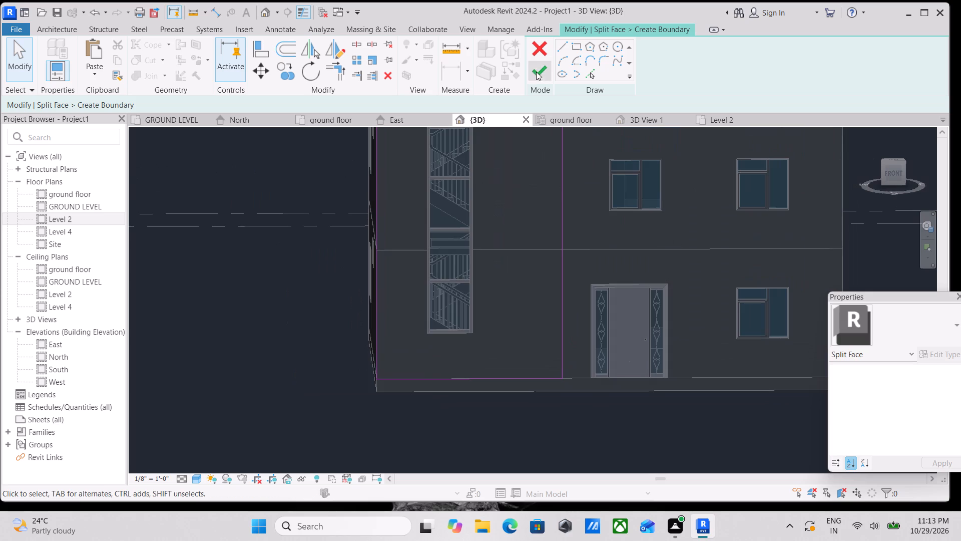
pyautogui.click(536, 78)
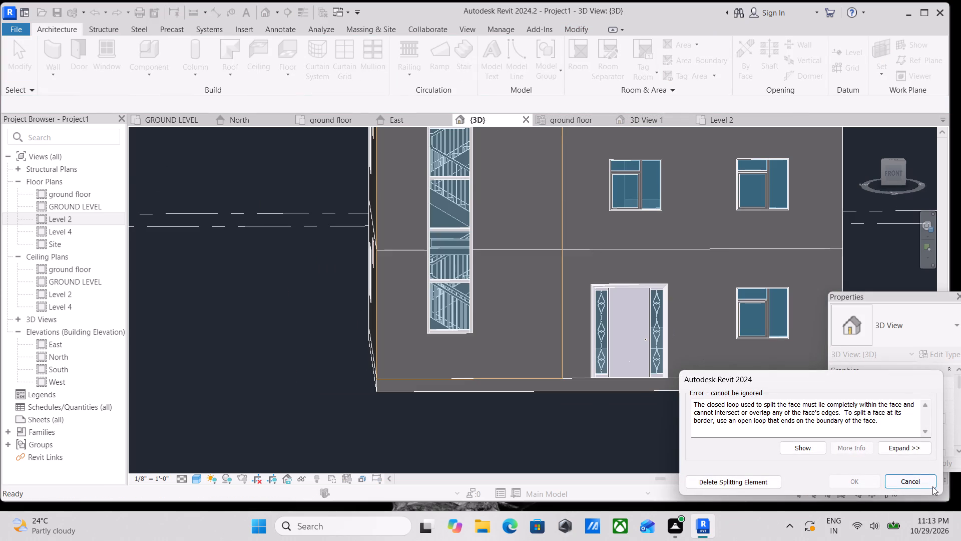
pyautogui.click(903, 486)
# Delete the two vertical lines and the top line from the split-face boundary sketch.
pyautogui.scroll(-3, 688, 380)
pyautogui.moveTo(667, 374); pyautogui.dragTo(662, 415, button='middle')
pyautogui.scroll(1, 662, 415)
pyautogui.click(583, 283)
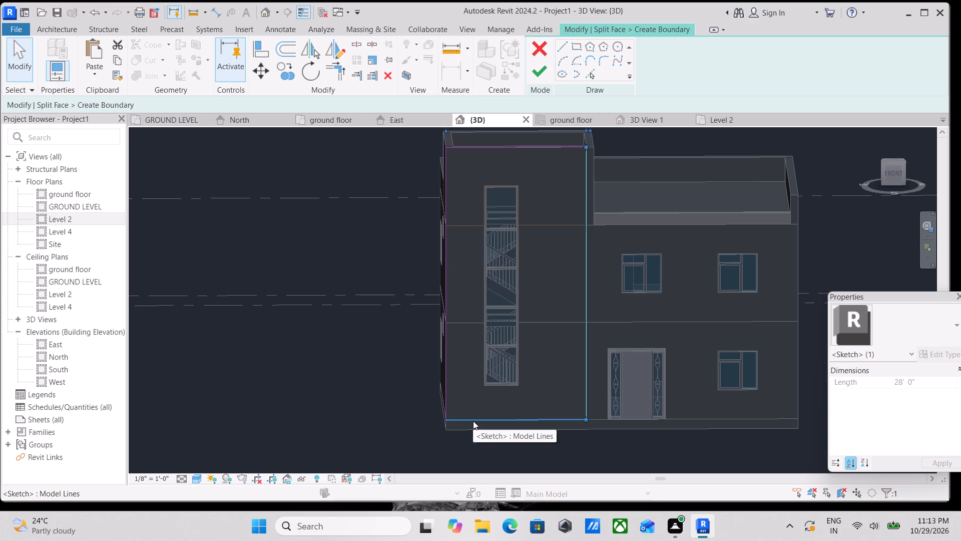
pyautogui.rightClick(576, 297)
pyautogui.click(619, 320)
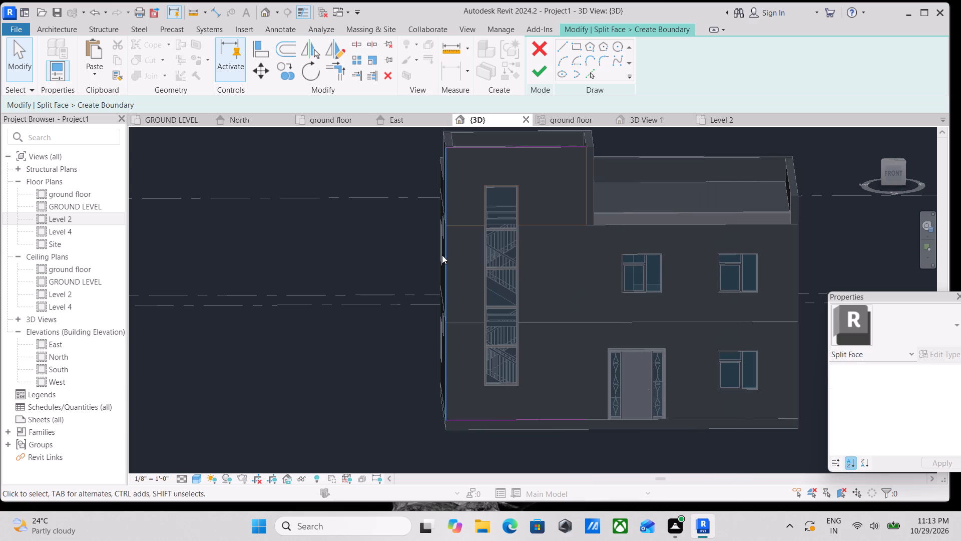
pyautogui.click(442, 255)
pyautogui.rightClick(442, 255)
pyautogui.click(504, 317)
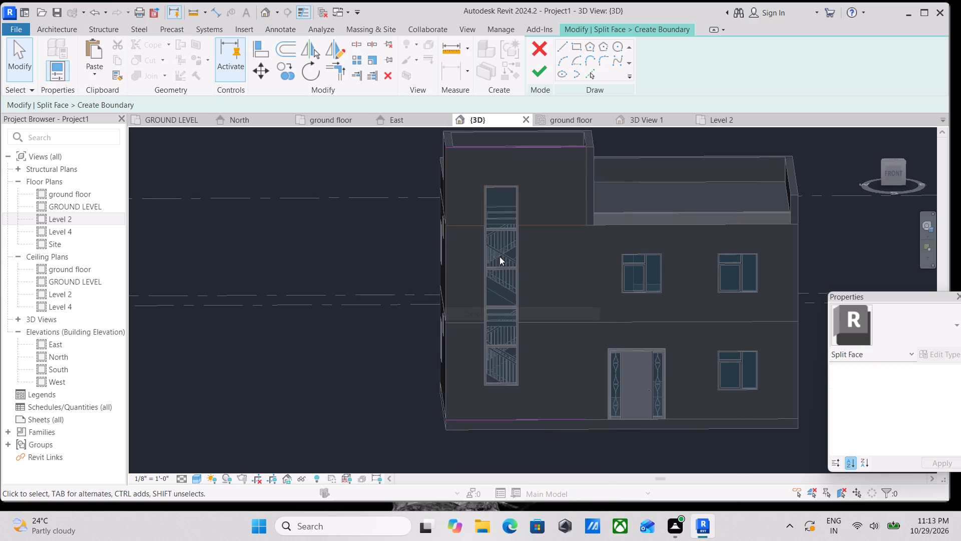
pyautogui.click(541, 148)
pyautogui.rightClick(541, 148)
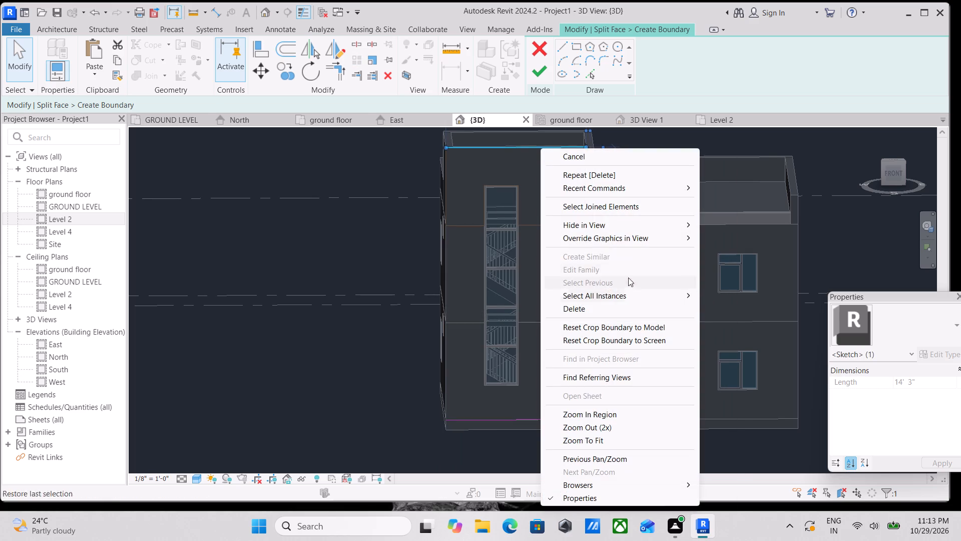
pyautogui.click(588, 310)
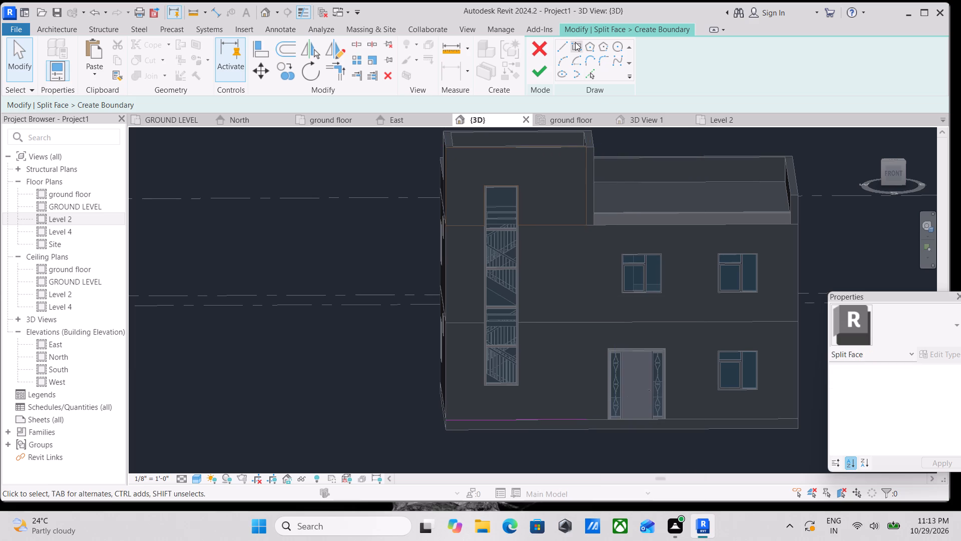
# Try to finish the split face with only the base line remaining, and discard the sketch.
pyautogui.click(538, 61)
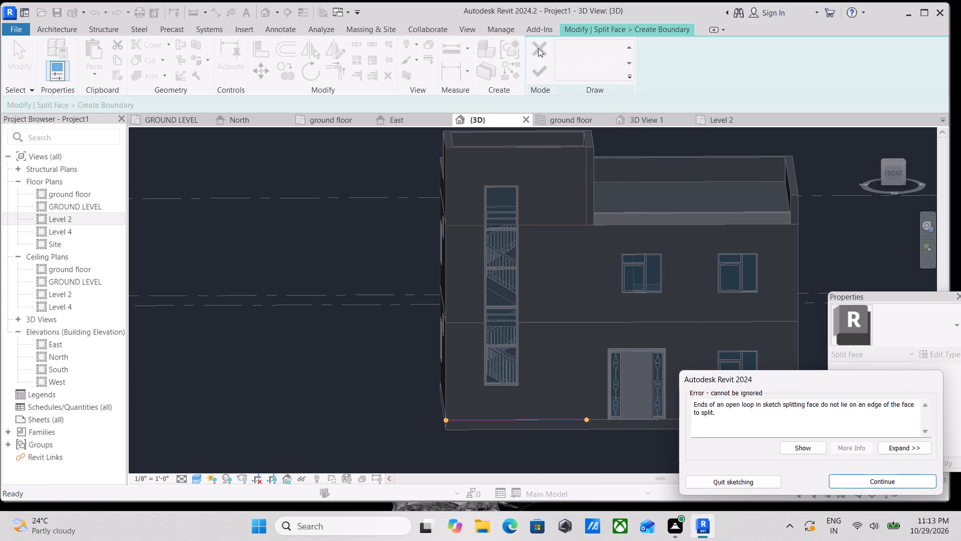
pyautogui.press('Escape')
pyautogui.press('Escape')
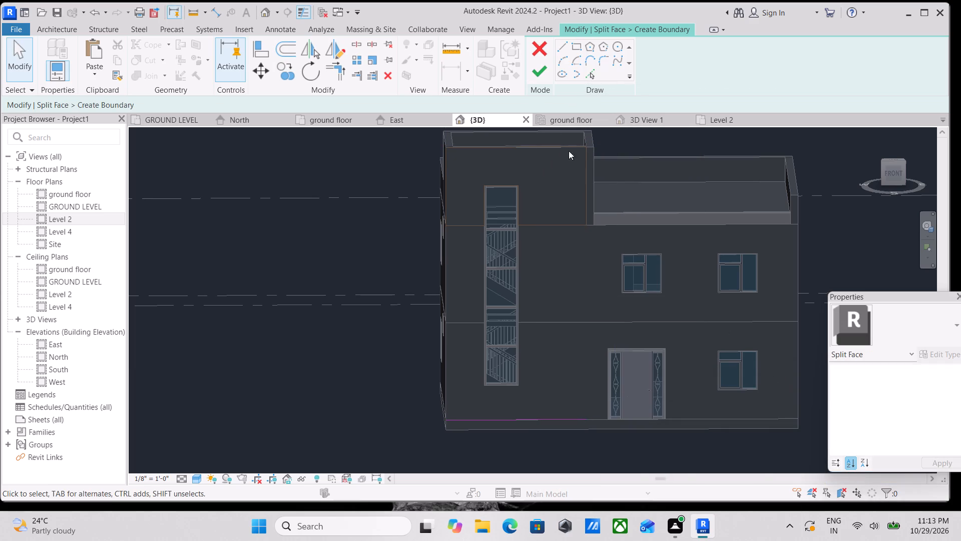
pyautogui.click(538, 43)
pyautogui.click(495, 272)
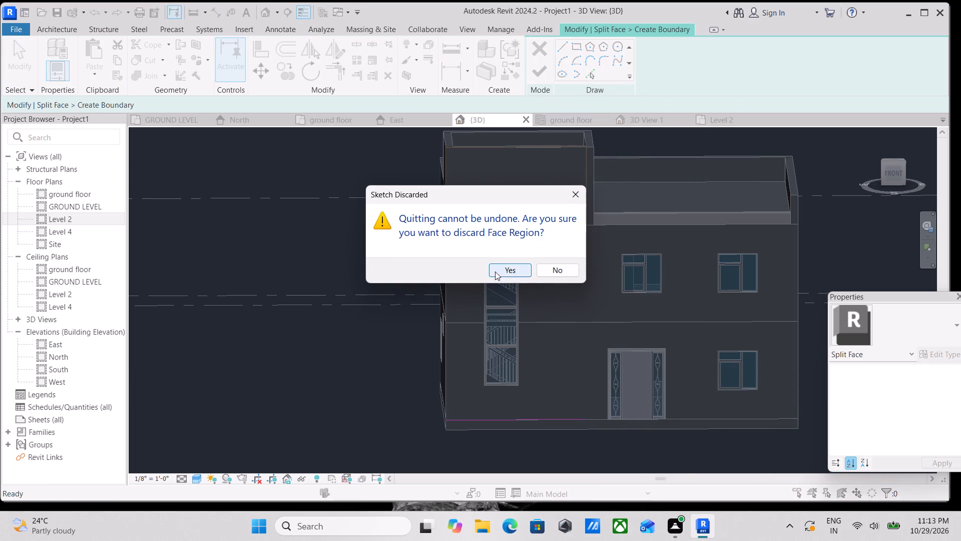
# Restart Split Face on the stair tower's uppermost front wall face and sketch a 14'-3" by 8'-0" rectangle around its boundary.
pyautogui.scroll(2, 508, 164)
pyautogui.moveTo(479, 215); pyautogui.dragTo(494, 228, button='middle')
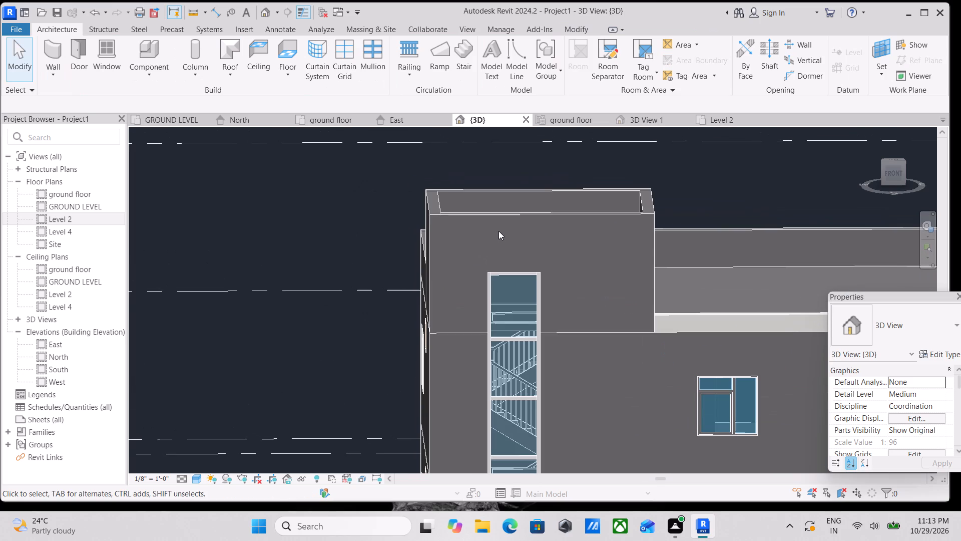
pyautogui.press('a')
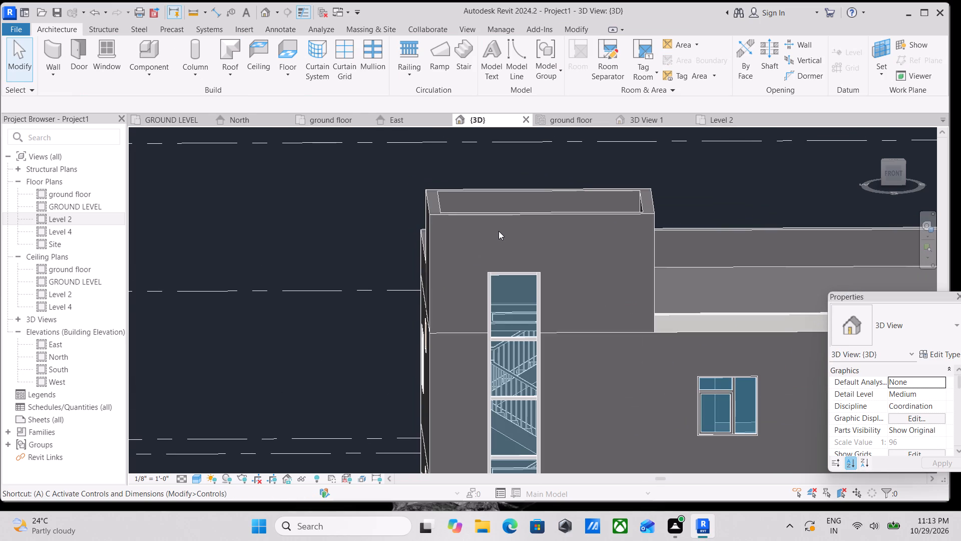
pyautogui.press('Escape')
pyautogui.press('s')
pyautogui.press('f')
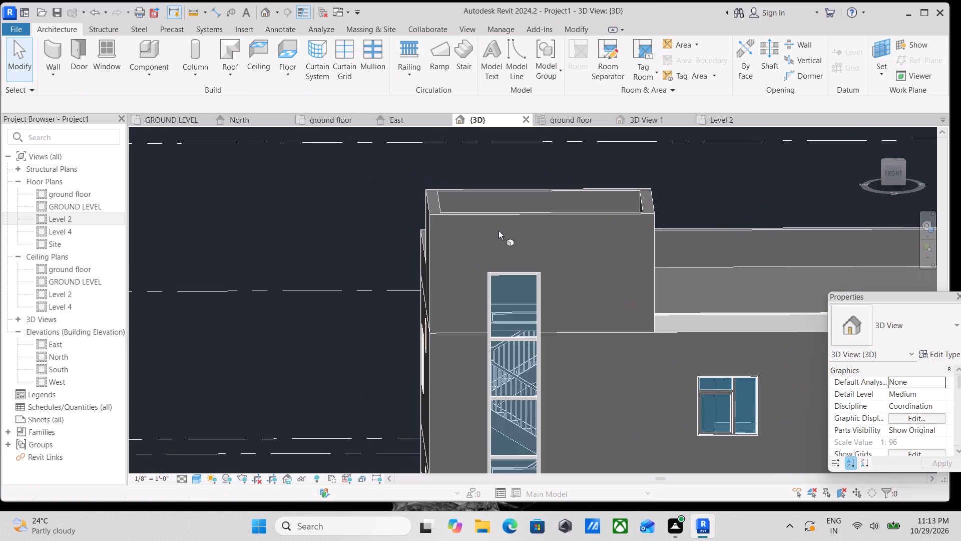
pyautogui.click(433, 225)
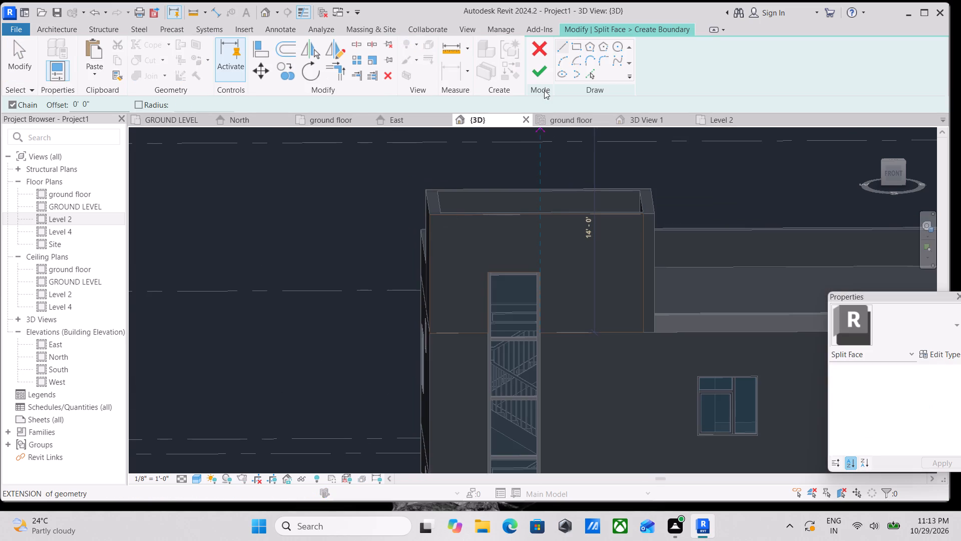
pyautogui.click(577, 48)
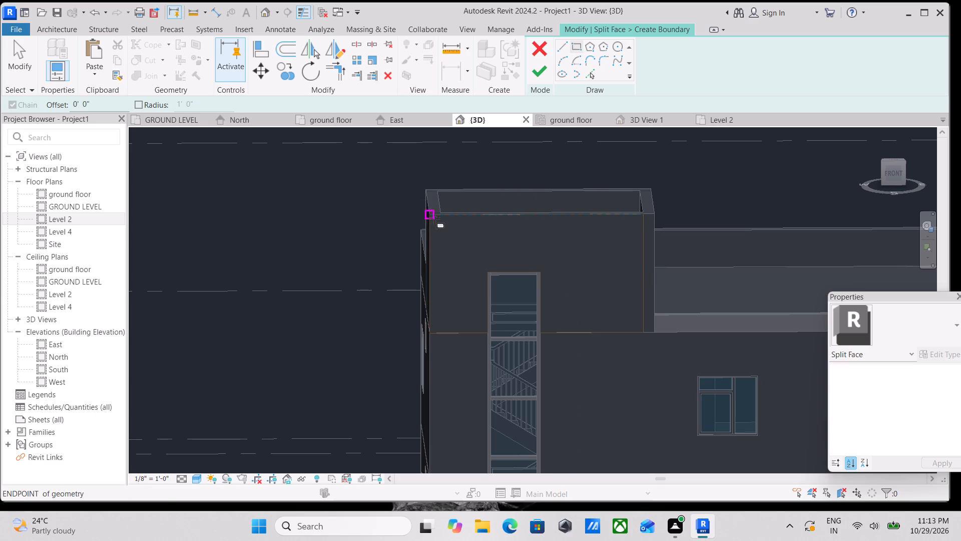
pyautogui.click(431, 219)
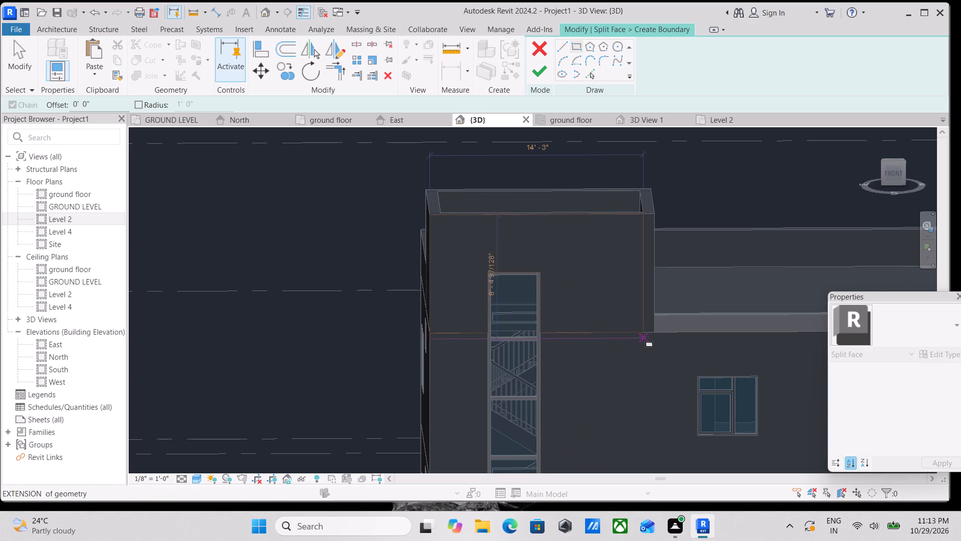
pyautogui.click(644, 332)
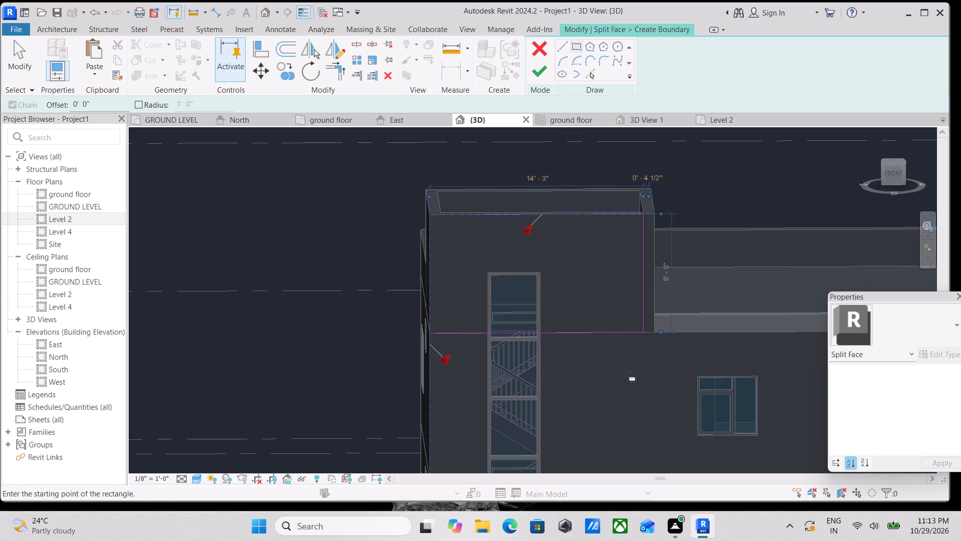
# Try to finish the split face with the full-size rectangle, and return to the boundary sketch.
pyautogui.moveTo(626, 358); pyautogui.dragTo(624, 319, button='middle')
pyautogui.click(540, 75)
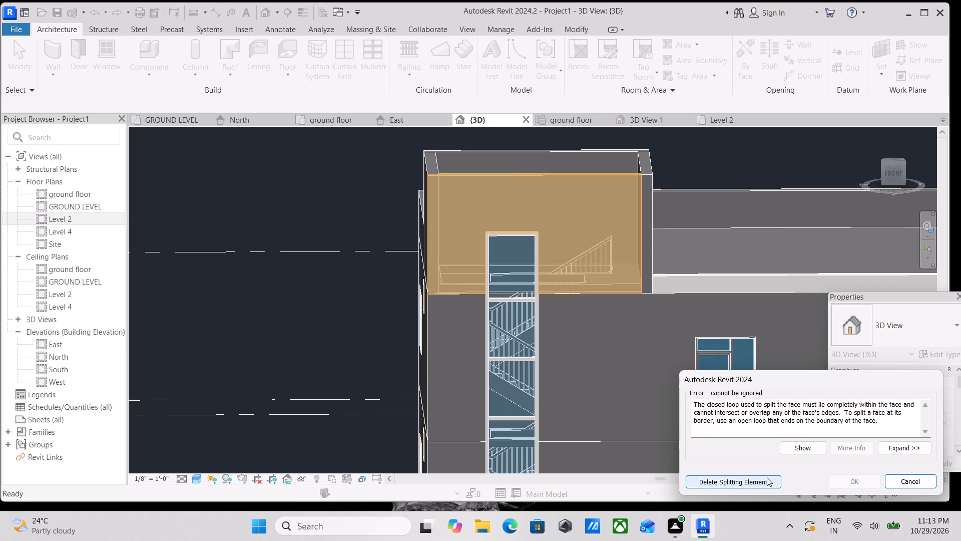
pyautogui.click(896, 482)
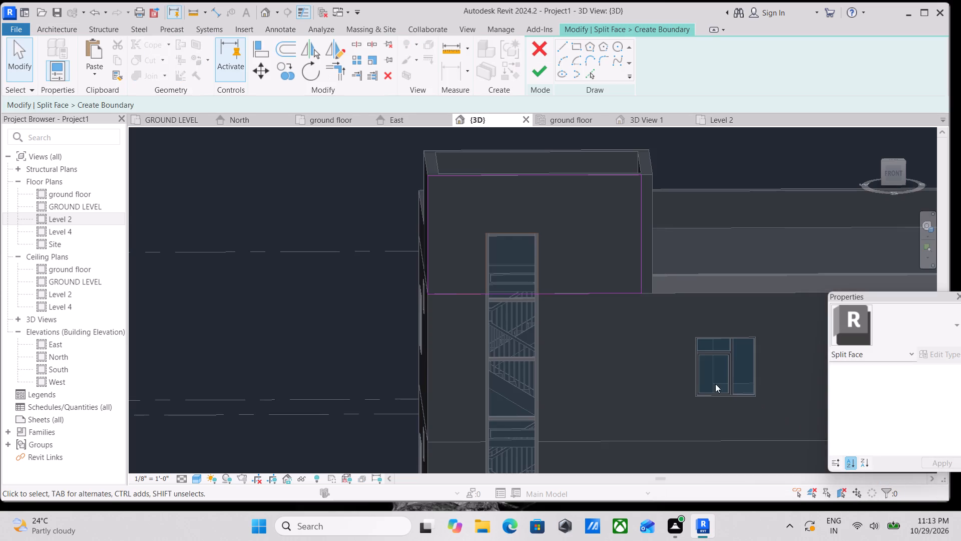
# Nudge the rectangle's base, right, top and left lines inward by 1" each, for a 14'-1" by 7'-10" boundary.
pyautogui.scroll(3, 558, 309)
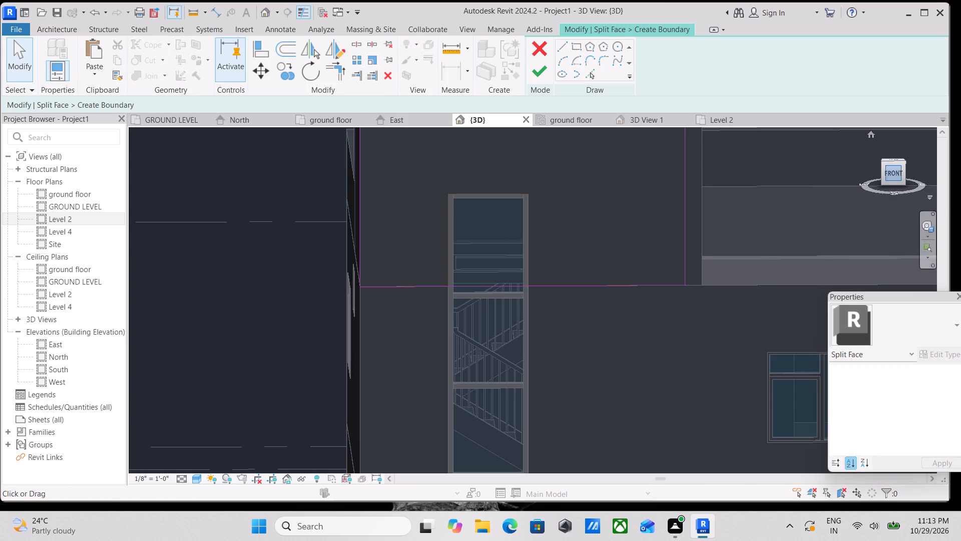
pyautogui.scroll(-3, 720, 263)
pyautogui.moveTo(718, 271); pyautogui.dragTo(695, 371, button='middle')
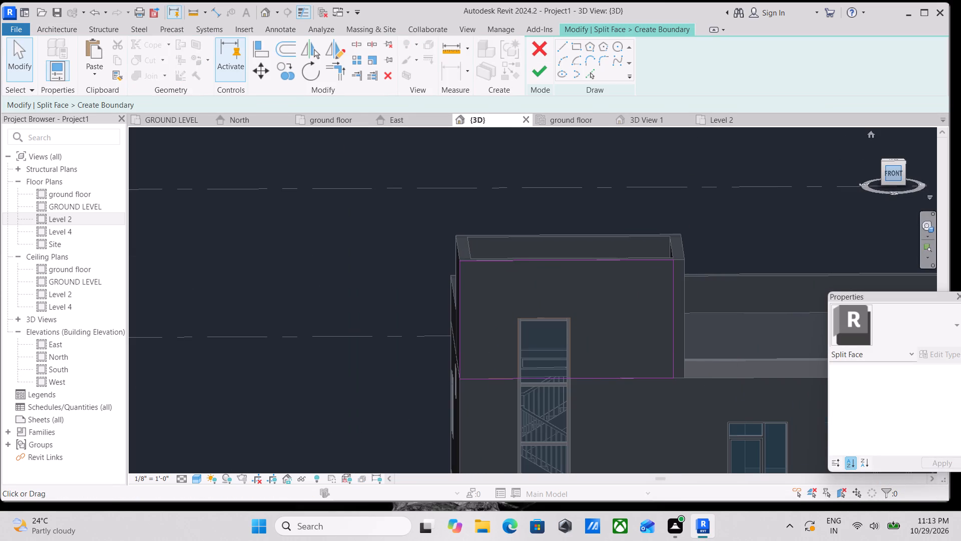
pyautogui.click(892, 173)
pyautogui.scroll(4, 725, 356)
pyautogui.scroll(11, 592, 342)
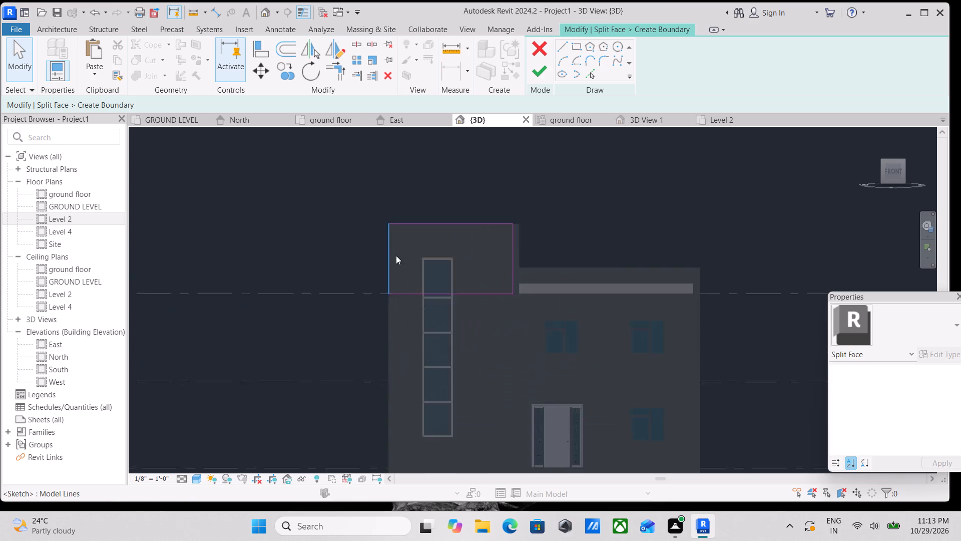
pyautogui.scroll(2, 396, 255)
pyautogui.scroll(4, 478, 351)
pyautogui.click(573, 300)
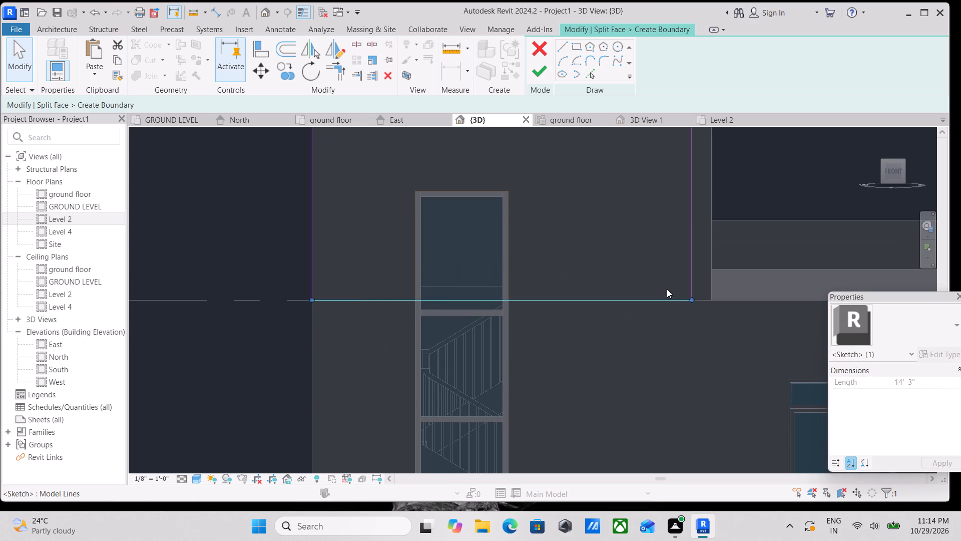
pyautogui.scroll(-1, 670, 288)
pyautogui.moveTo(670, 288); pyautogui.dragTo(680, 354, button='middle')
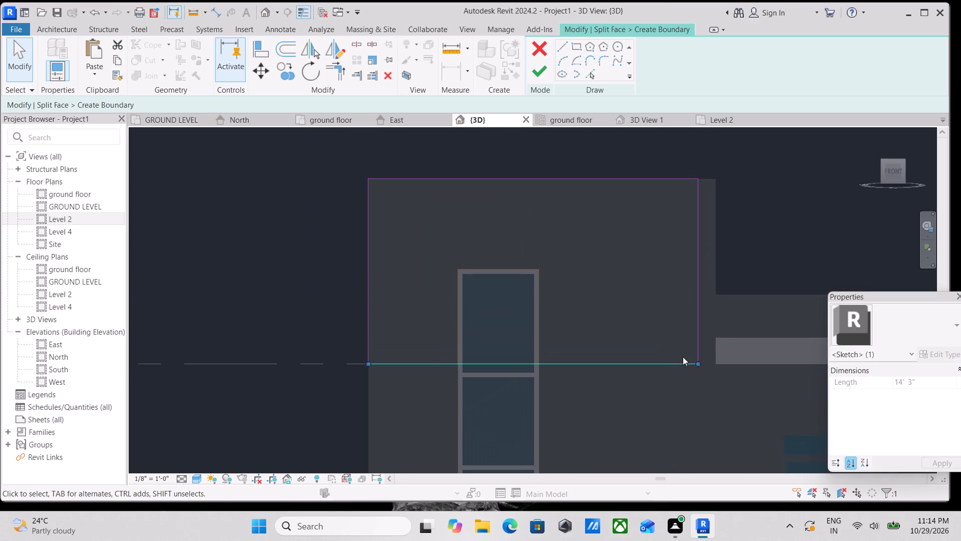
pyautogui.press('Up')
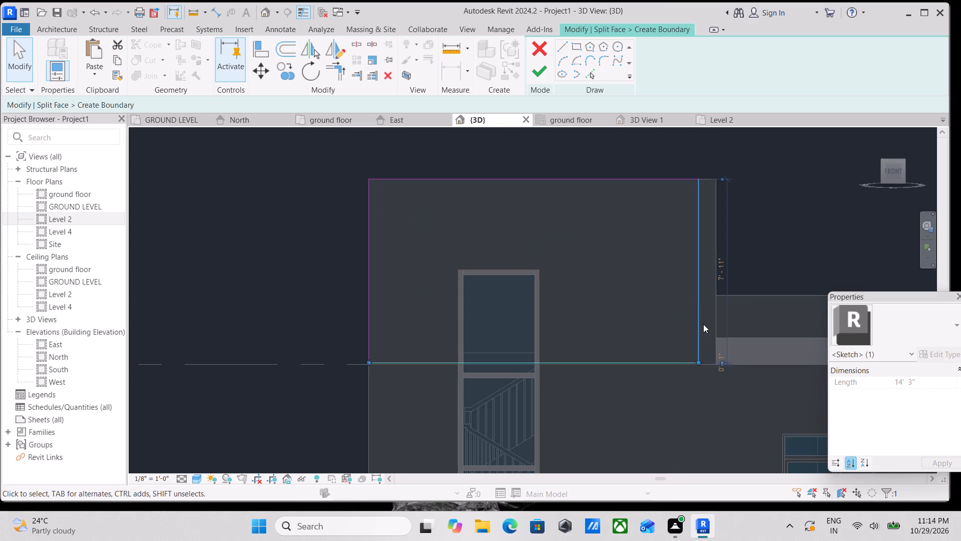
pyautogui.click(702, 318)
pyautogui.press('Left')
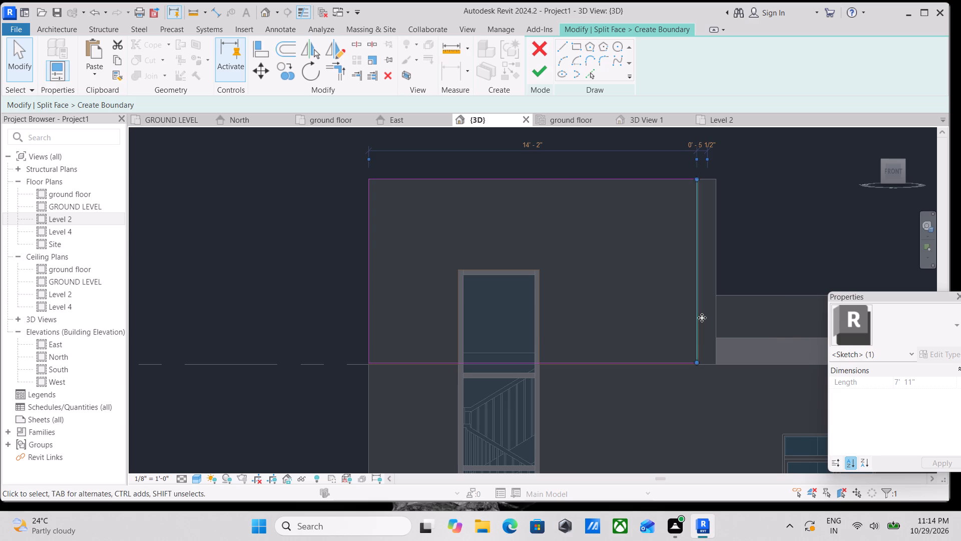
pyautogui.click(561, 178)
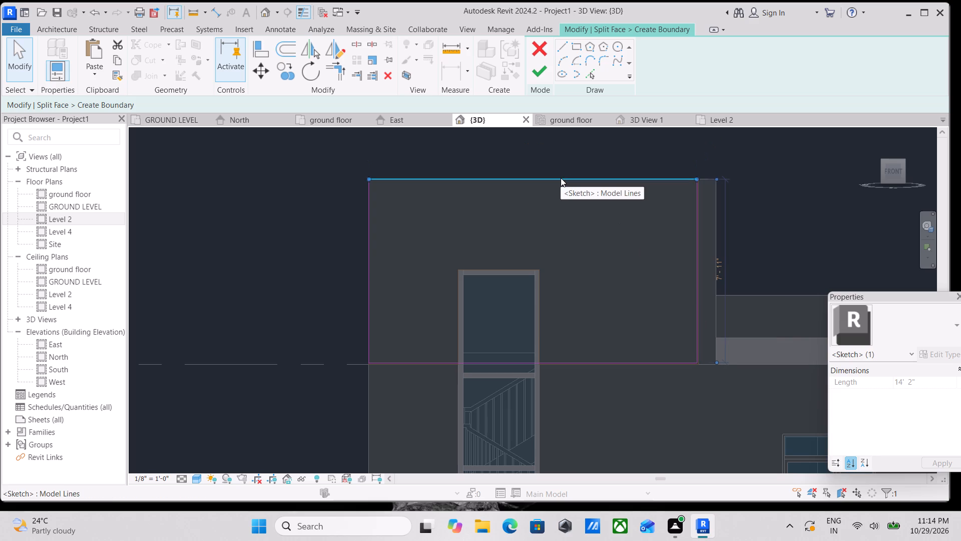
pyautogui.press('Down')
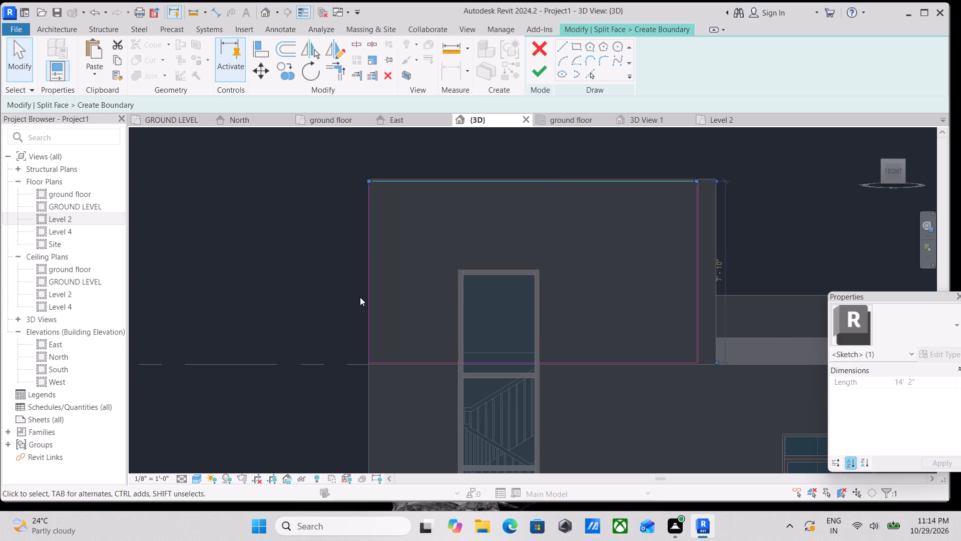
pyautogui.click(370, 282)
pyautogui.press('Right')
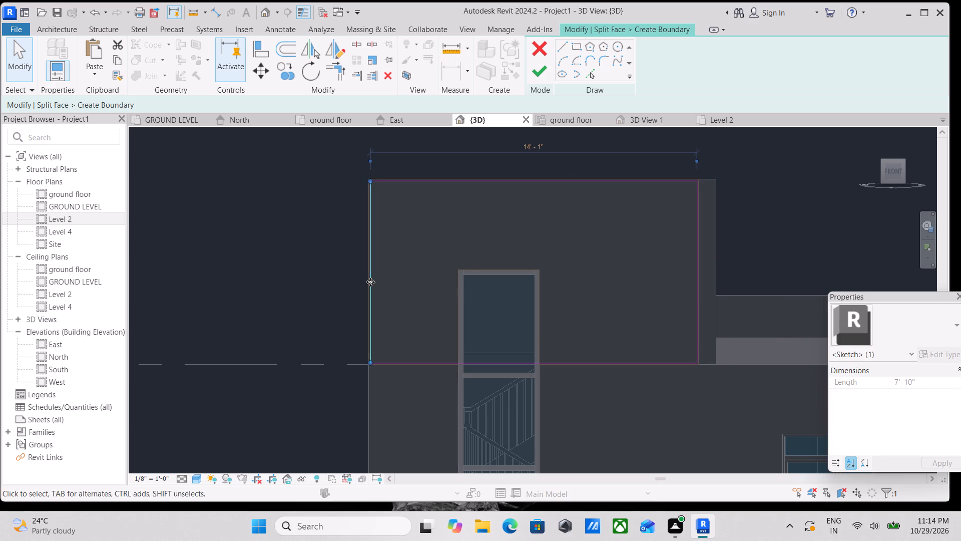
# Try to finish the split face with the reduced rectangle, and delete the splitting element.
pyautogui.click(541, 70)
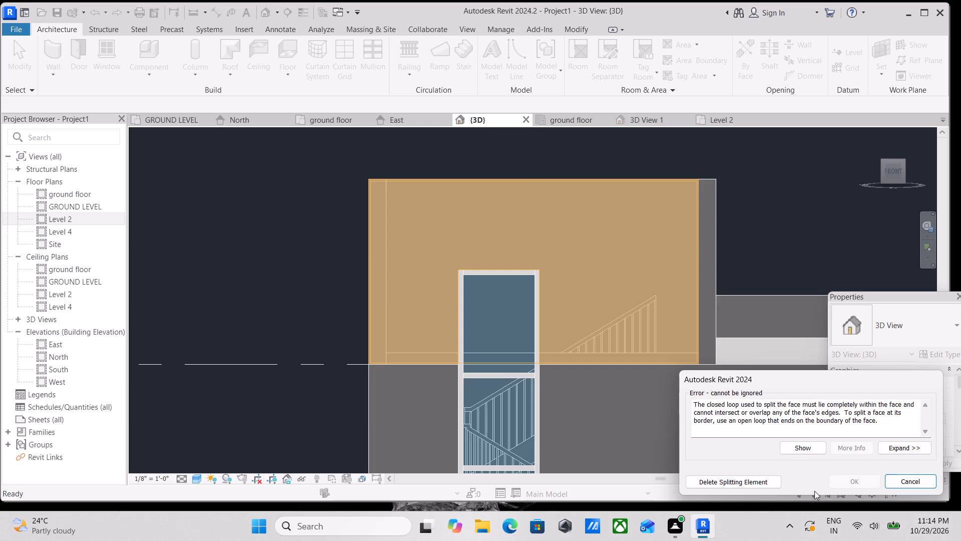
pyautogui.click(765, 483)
# Restart Split Face on the stair tower's uppermost front wall face and sketch a rectangle around its boundary down to the 8'-0" base edge.
pyautogui.scroll(-1, 570, 352)
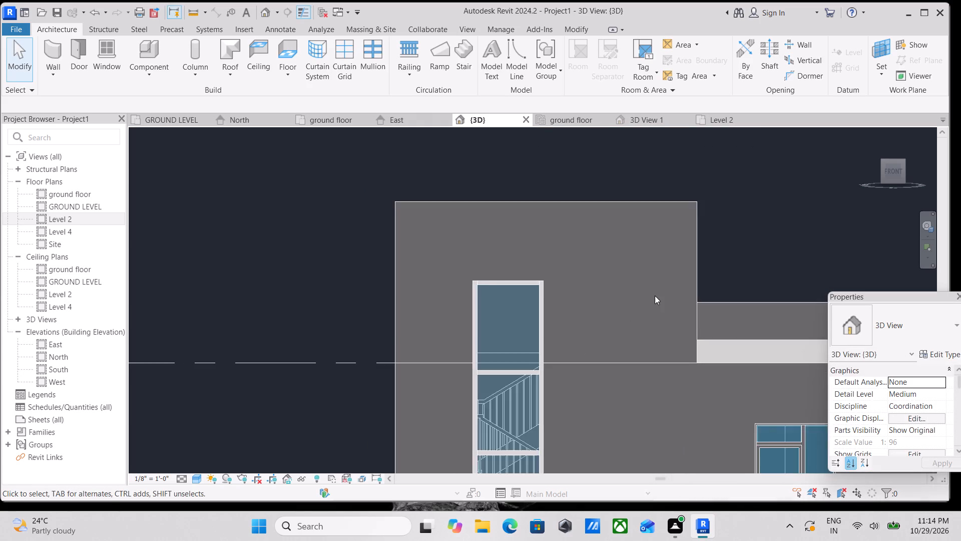
pyautogui.scroll(-1, 655, 296)
pyautogui.middleClick(621, 296)
pyautogui.keyDown('shift'); pyautogui.moveTo(621, 296); pyautogui.dragTo(672, 368, button='middle'); pyautogui.keyUp('shift')
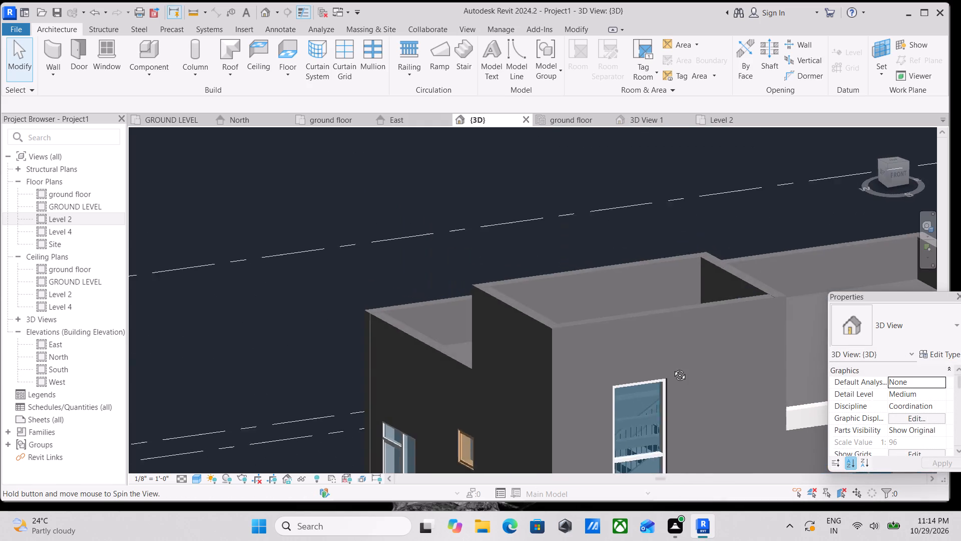
pyautogui.keyDown('shift'); pyautogui.moveTo(672, 368); pyautogui.dragTo(672, 368, button='middle'); pyautogui.keyUp('shift')
pyautogui.click(580, 325)
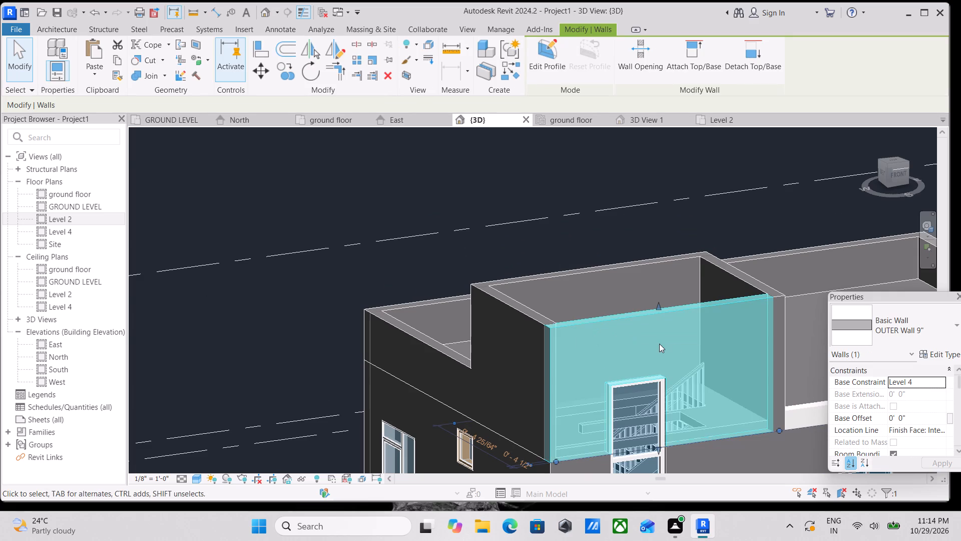
pyautogui.moveTo(697, 340); pyautogui.dragTo(655, 321, button='middle')
pyautogui.press('Escape')
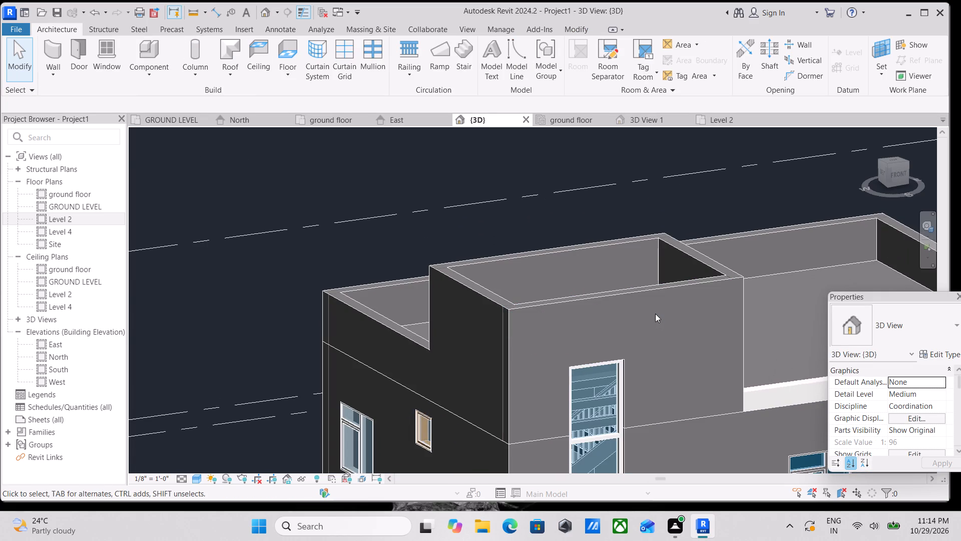
pyautogui.press('s')
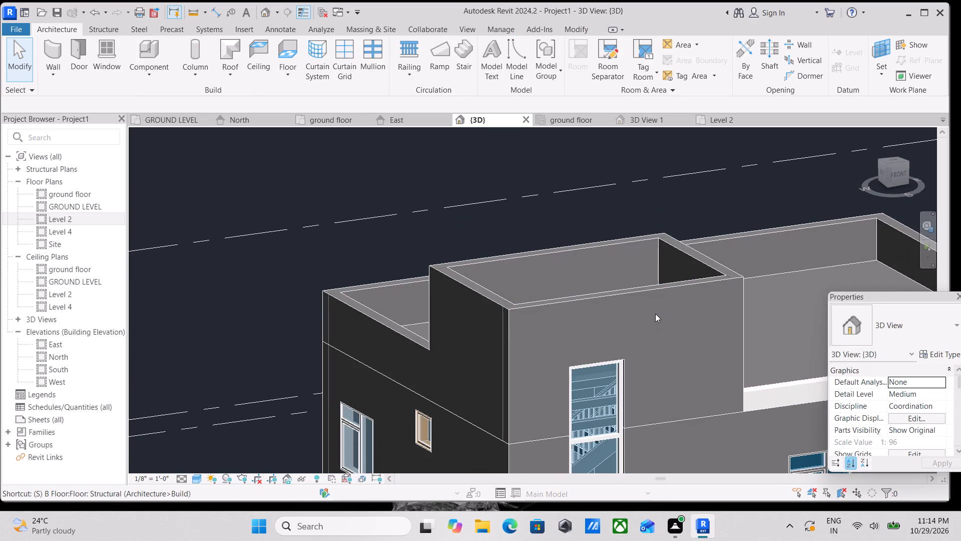
pyautogui.press('f')
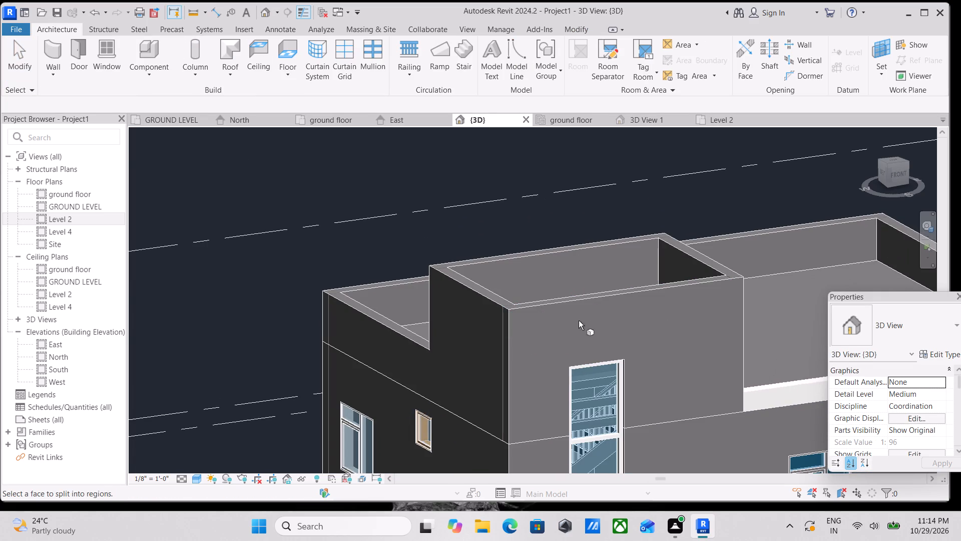
pyautogui.scroll(1, 537, 307)
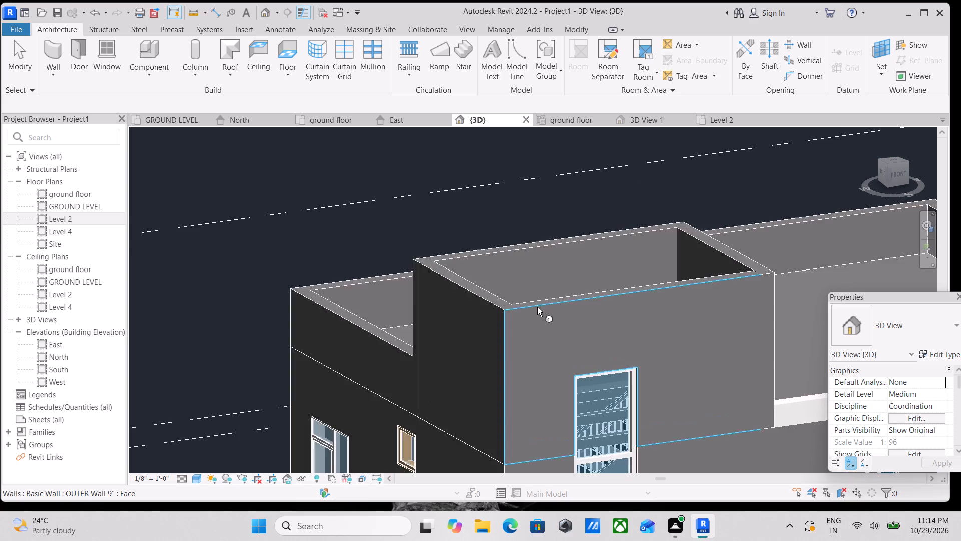
pyautogui.click(537, 307)
pyautogui.scroll(4, 533, 328)
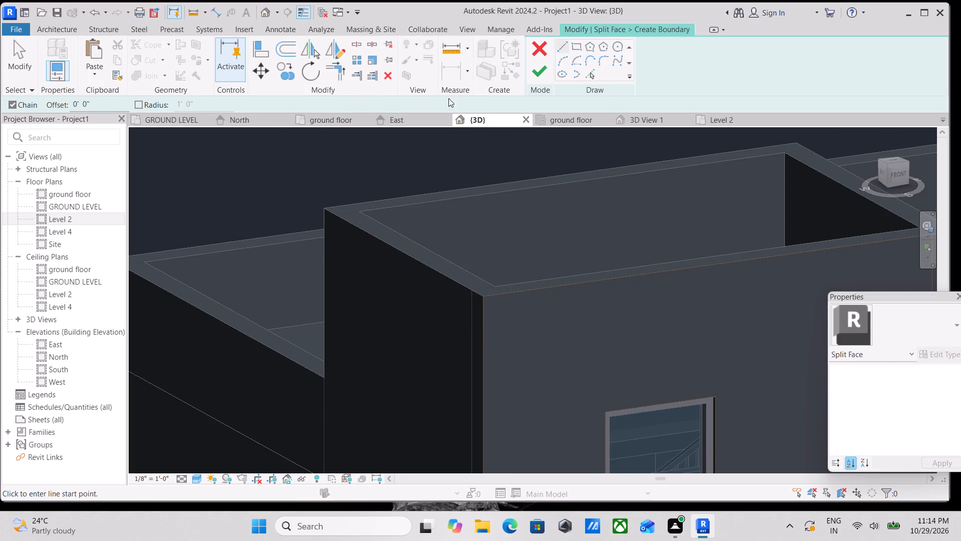
pyautogui.click(483, 293)
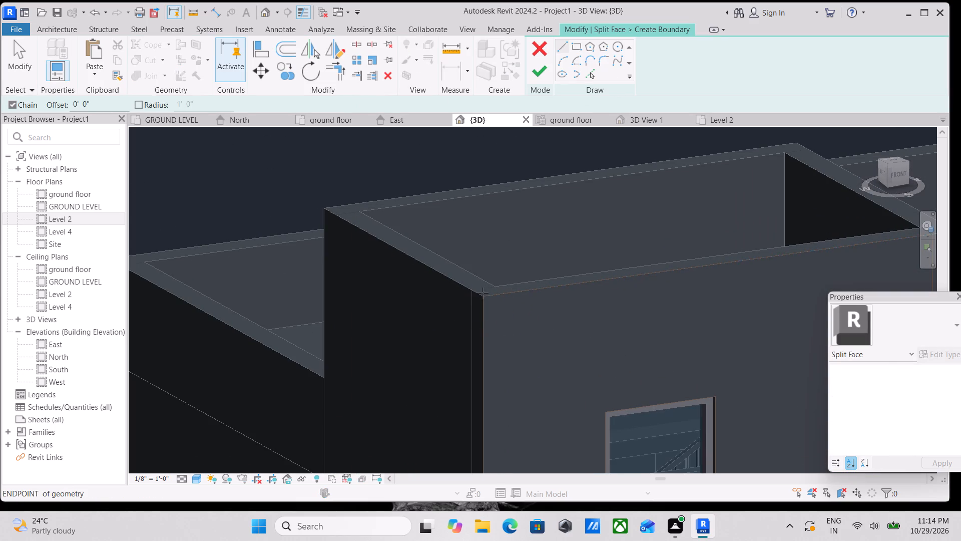
pyautogui.press('Escape')
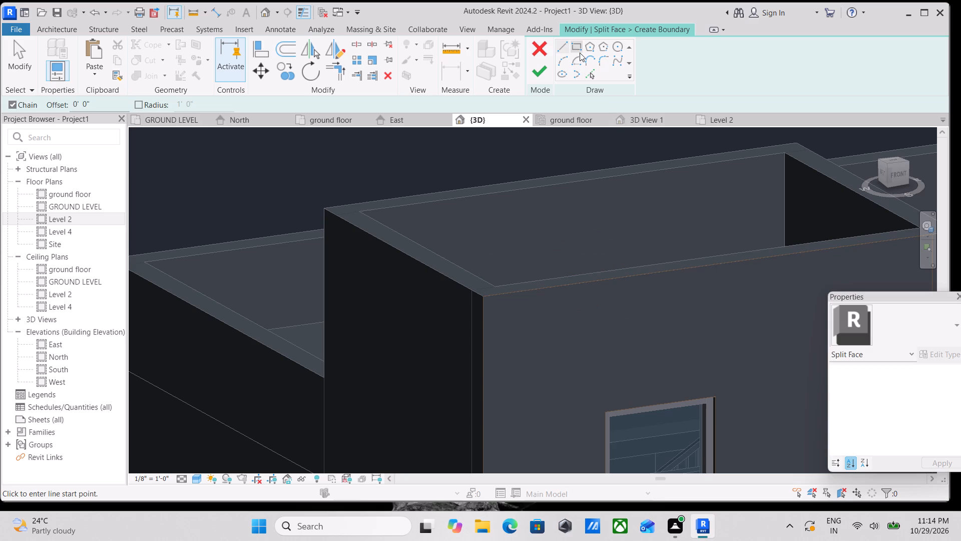
pyautogui.click(578, 43)
pyautogui.click(487, 300)
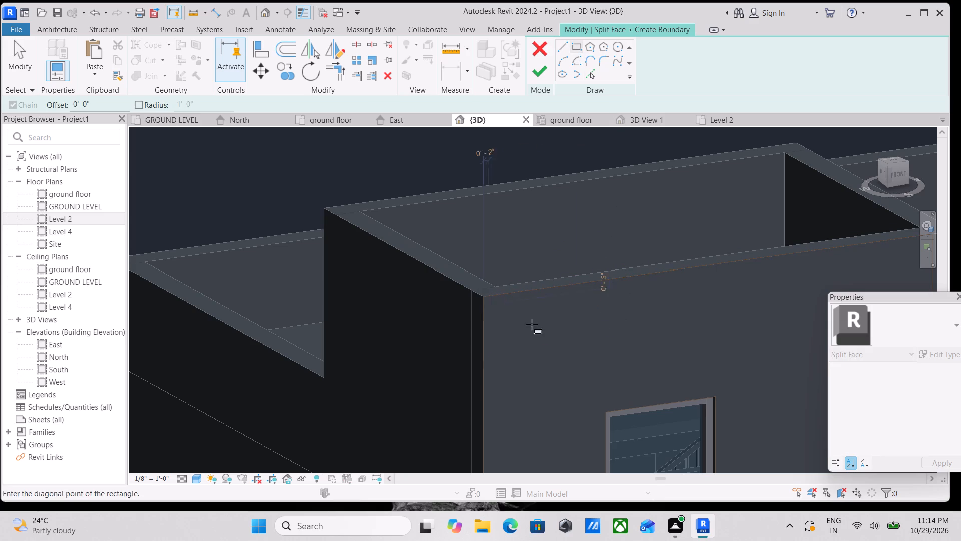
pyautogui.moveTo(590, 337); pyautogui.dragTo(471, 185, button='middle')
pyautogui.moveTo(624, 303); pyautogui.dragTo(534, 264, button='middle')
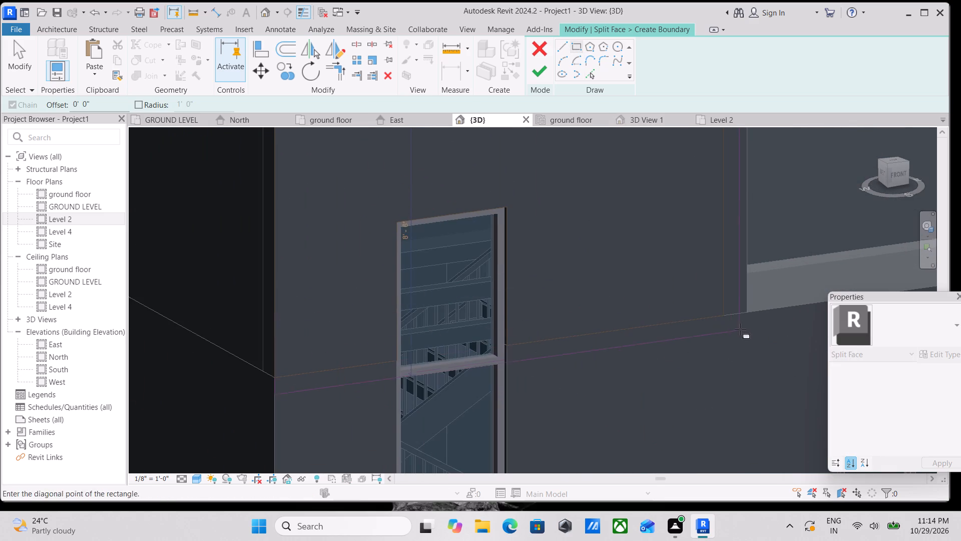
pyautogui.click(725, 315)
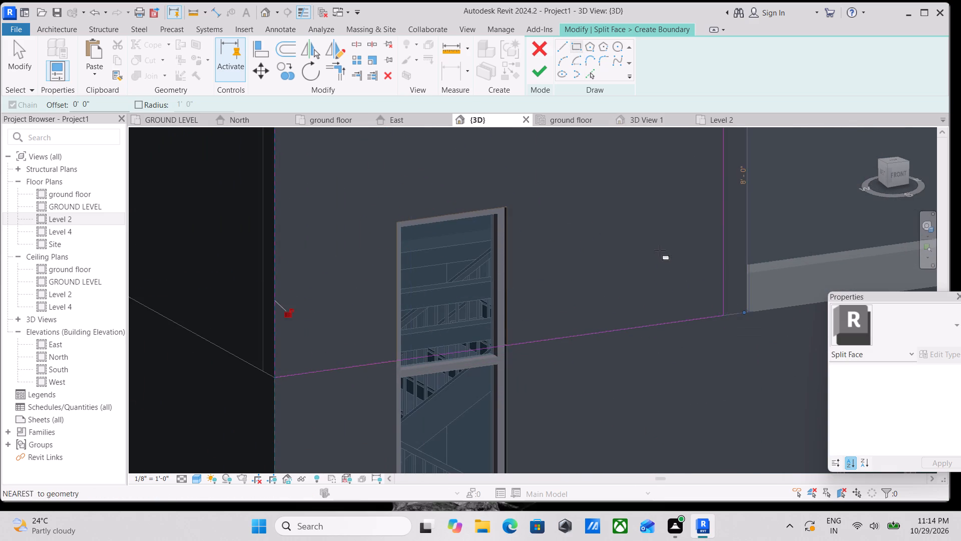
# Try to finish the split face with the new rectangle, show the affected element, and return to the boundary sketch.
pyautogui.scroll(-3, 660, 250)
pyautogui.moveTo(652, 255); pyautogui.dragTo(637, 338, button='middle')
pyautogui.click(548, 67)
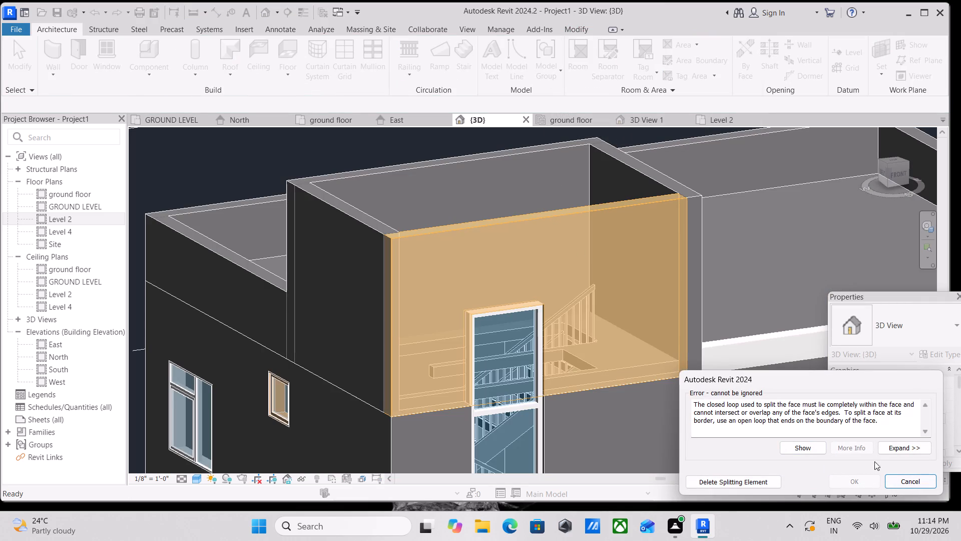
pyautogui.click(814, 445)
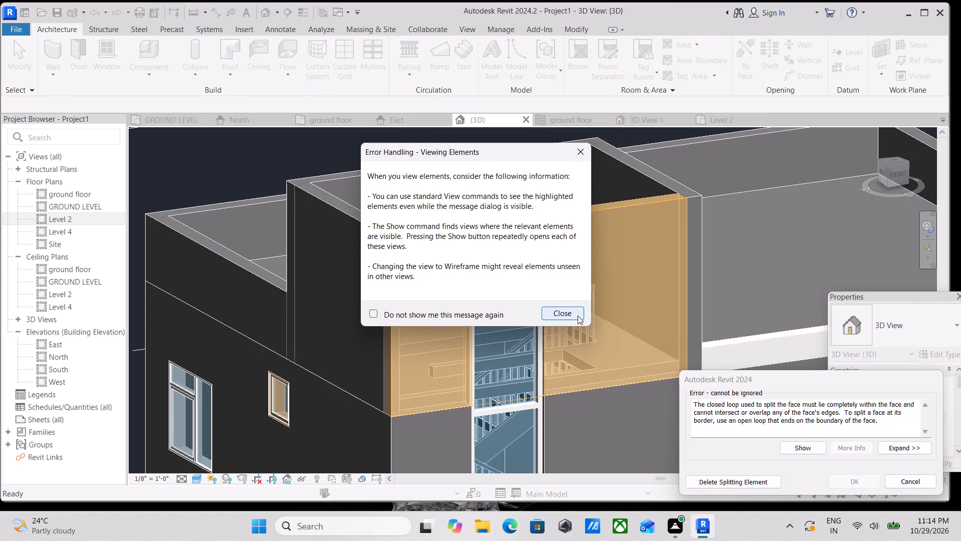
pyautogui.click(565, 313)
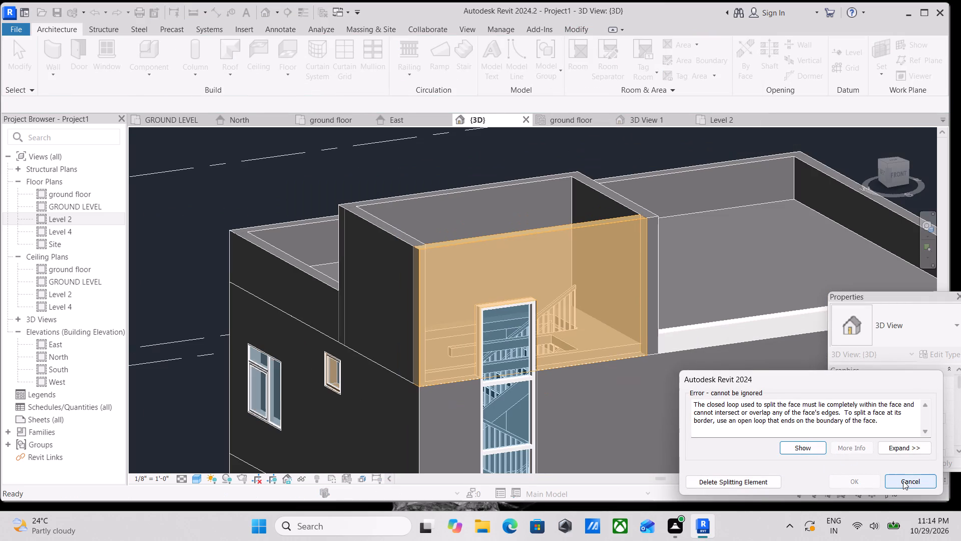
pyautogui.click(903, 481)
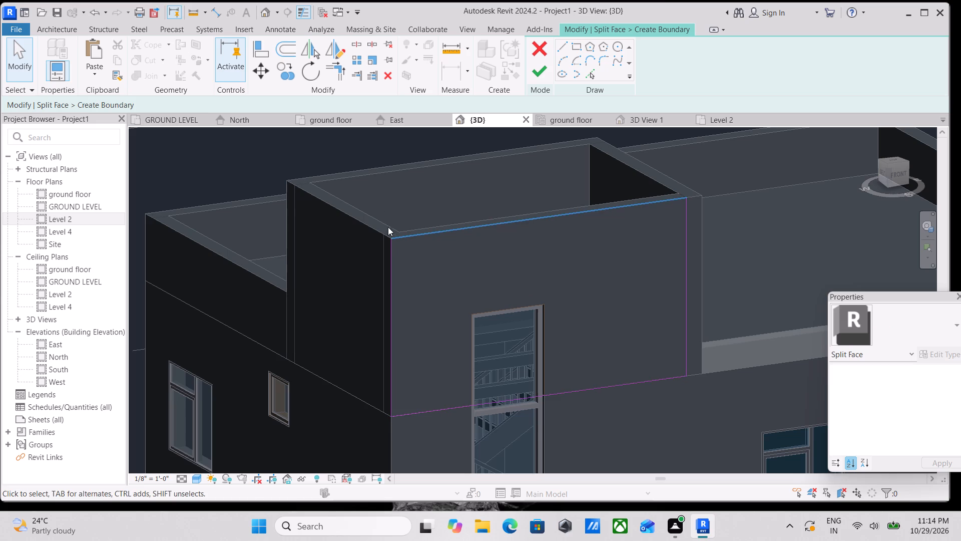
# Delete the top line and both vertical lines of the split-face rectangle.
pyautogui.click(405, 239)
pyautogui.rightClick(405, 238)
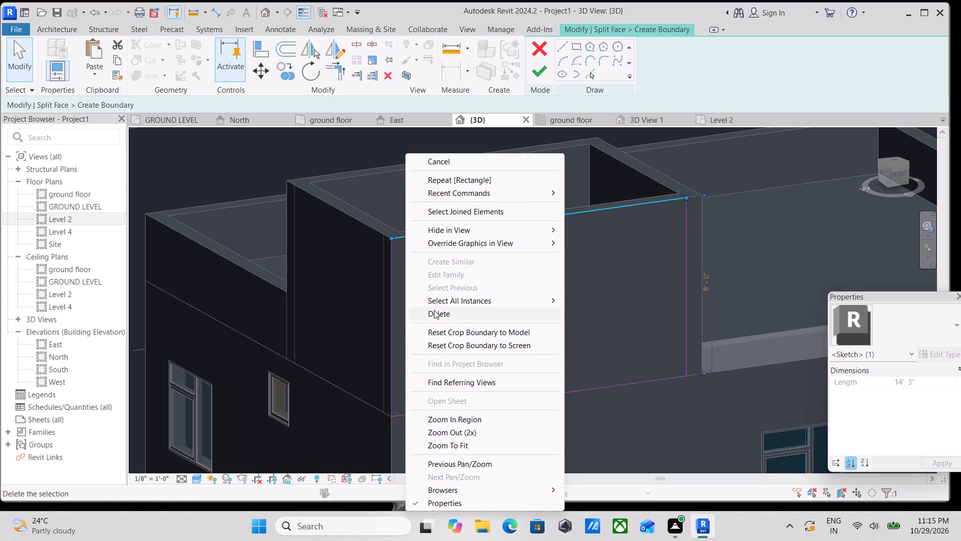
pyautogui.click(434, 310)
pyautogui.click(388, 289)
pyautogui.rightClick(388, 289)
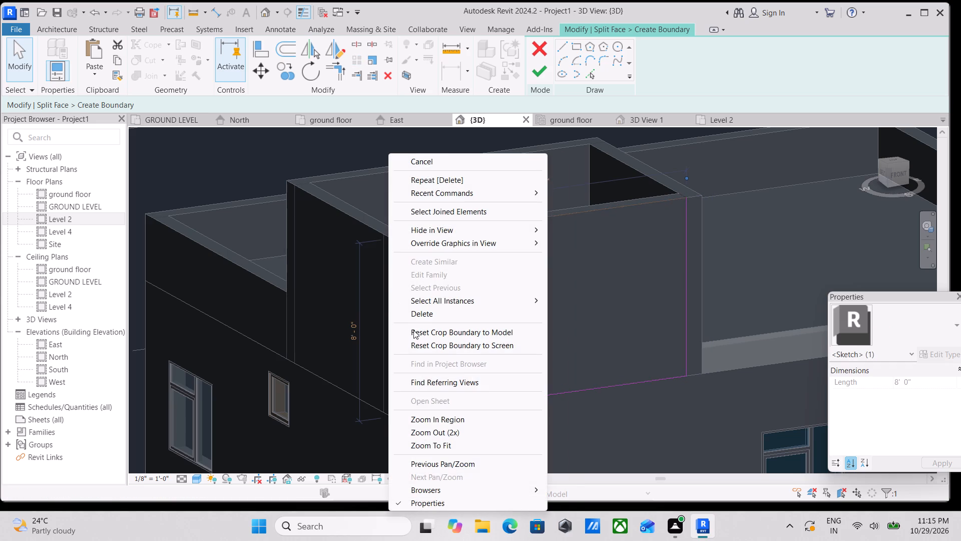
pyautogui.click(423, 315)
pyautogui.click(690, 288)
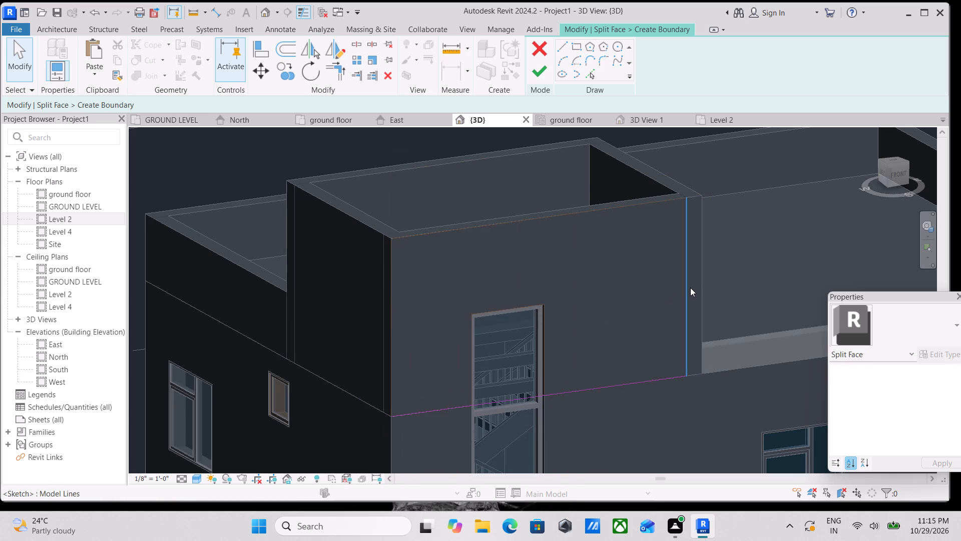
pyautogui.rightClick(690, 288)
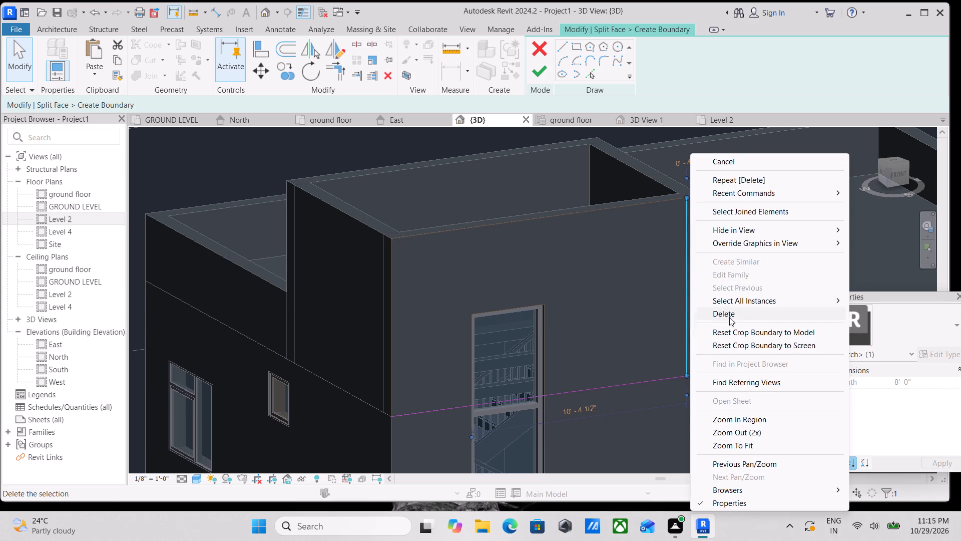
pyautogui.click(729, 317)
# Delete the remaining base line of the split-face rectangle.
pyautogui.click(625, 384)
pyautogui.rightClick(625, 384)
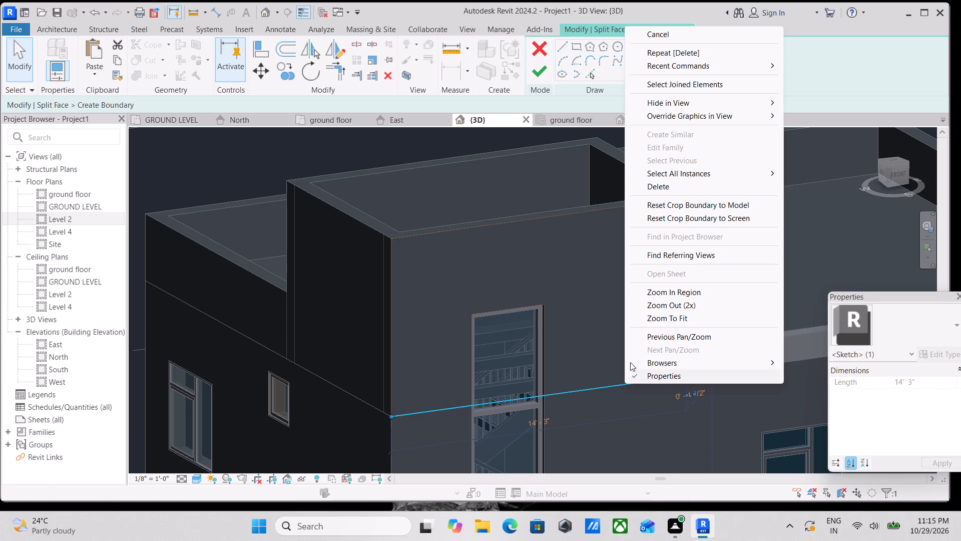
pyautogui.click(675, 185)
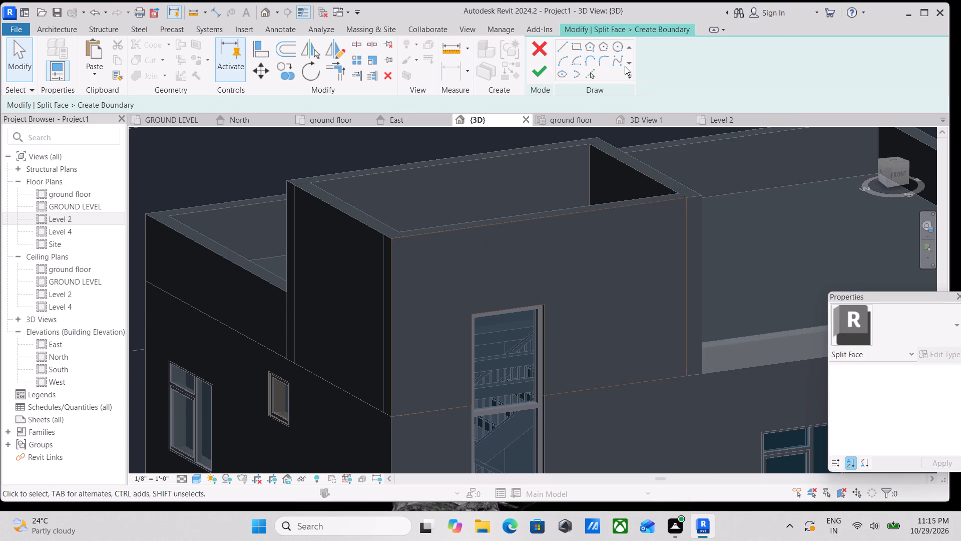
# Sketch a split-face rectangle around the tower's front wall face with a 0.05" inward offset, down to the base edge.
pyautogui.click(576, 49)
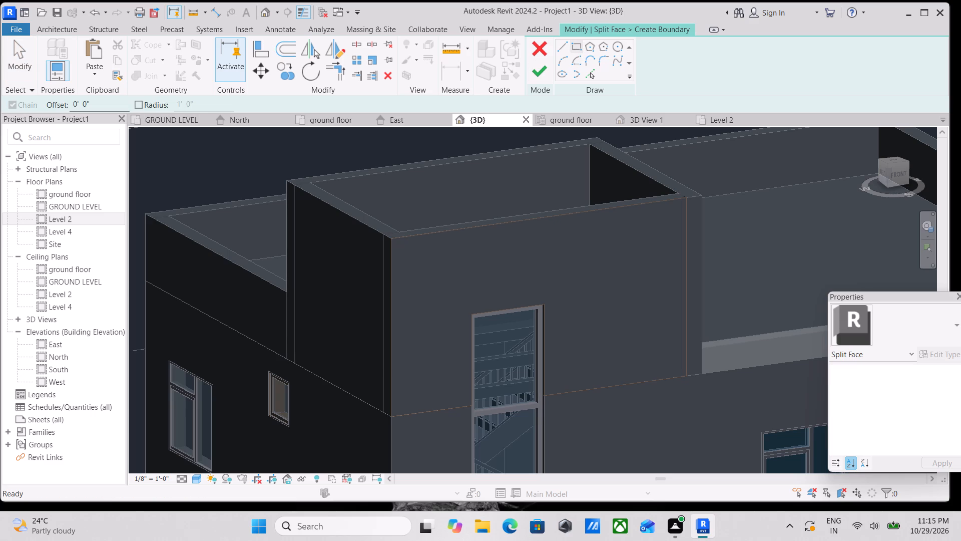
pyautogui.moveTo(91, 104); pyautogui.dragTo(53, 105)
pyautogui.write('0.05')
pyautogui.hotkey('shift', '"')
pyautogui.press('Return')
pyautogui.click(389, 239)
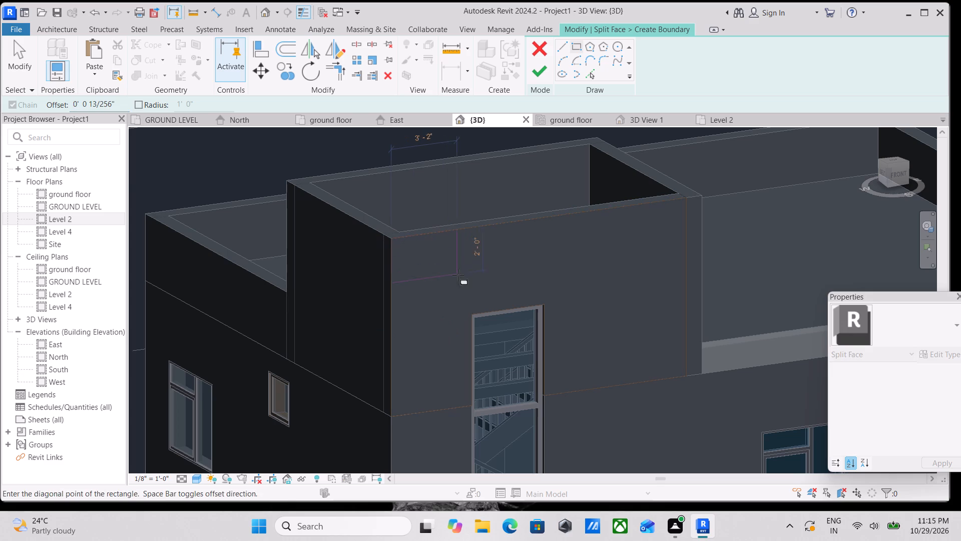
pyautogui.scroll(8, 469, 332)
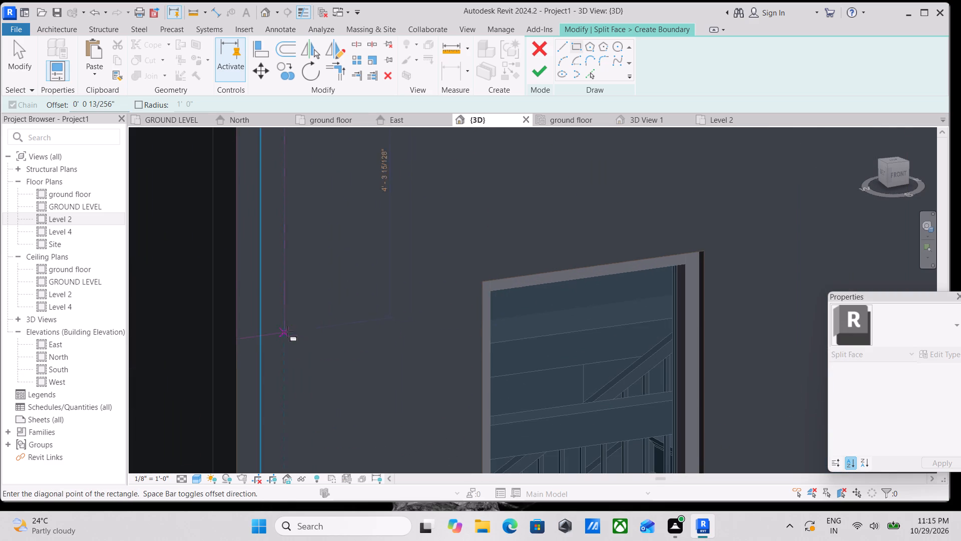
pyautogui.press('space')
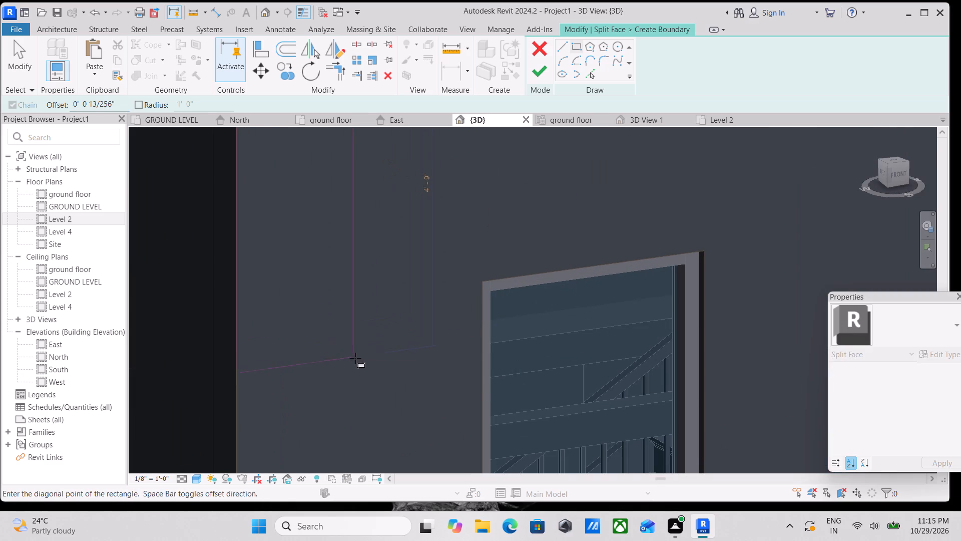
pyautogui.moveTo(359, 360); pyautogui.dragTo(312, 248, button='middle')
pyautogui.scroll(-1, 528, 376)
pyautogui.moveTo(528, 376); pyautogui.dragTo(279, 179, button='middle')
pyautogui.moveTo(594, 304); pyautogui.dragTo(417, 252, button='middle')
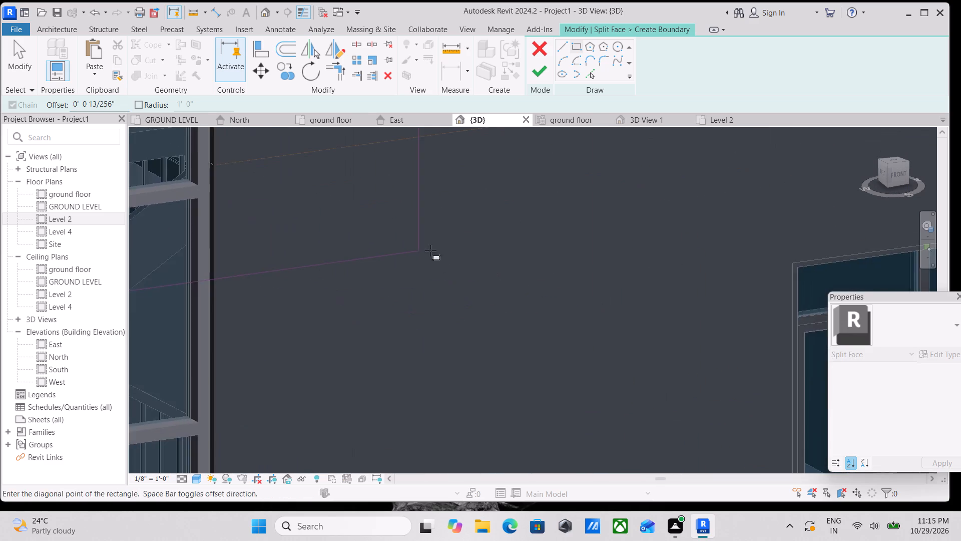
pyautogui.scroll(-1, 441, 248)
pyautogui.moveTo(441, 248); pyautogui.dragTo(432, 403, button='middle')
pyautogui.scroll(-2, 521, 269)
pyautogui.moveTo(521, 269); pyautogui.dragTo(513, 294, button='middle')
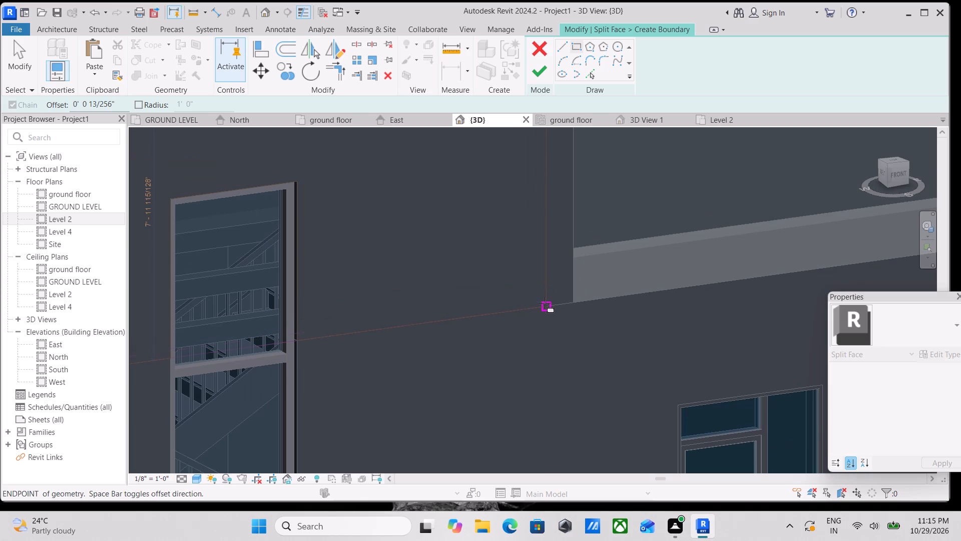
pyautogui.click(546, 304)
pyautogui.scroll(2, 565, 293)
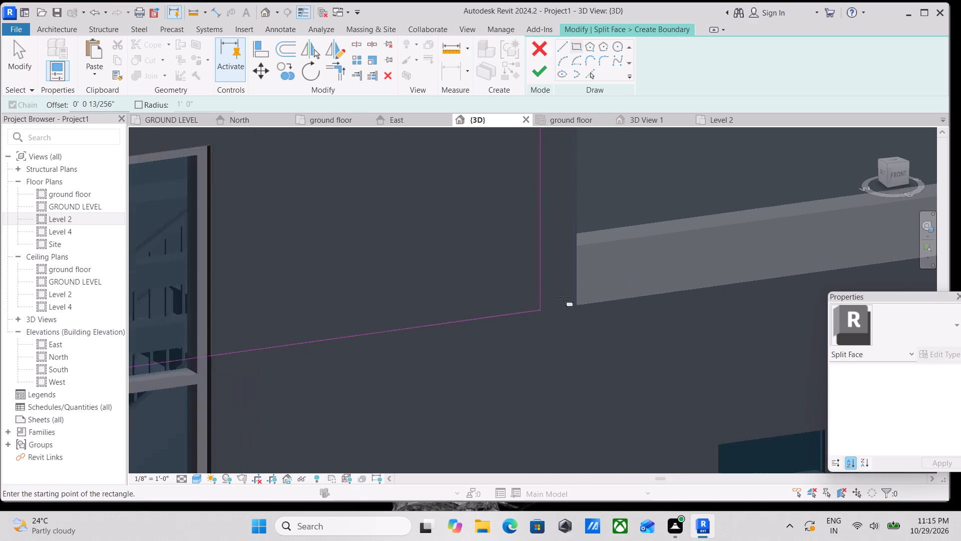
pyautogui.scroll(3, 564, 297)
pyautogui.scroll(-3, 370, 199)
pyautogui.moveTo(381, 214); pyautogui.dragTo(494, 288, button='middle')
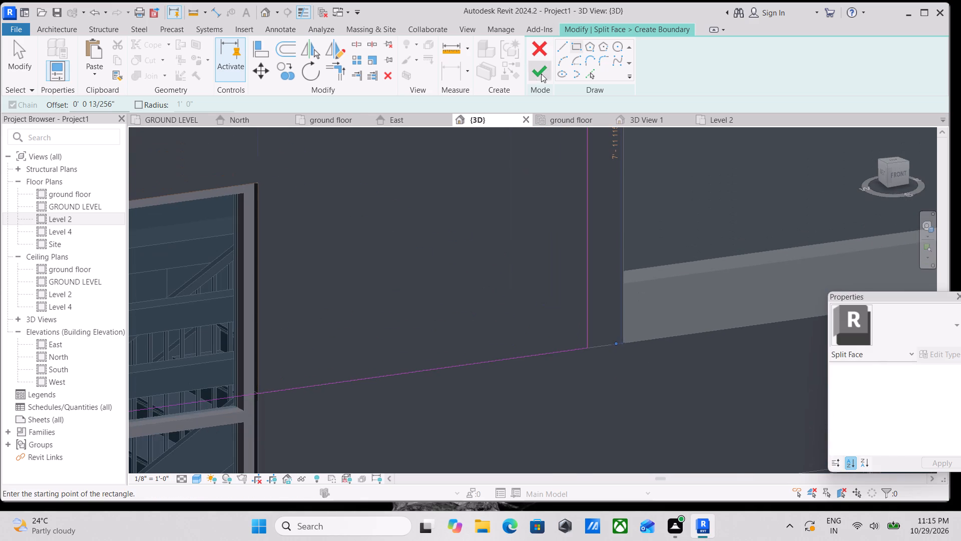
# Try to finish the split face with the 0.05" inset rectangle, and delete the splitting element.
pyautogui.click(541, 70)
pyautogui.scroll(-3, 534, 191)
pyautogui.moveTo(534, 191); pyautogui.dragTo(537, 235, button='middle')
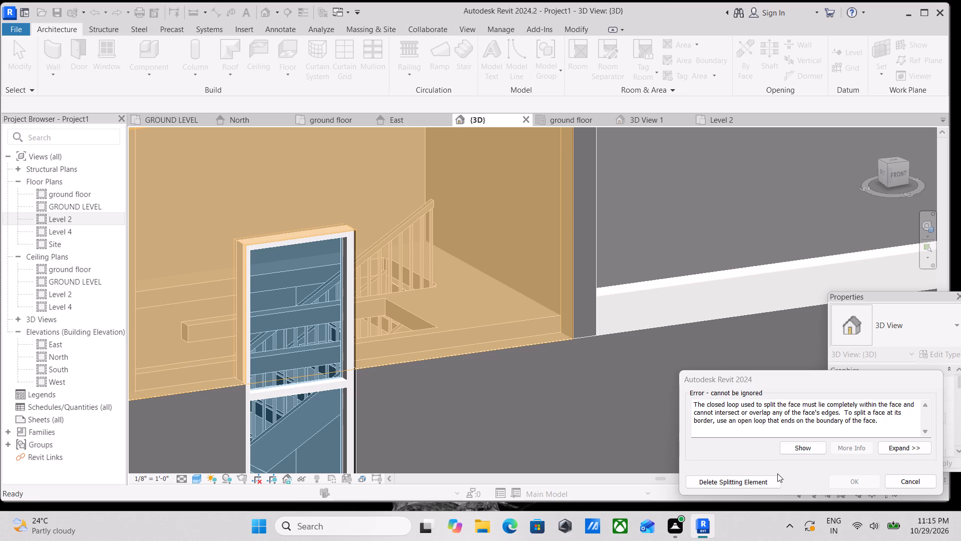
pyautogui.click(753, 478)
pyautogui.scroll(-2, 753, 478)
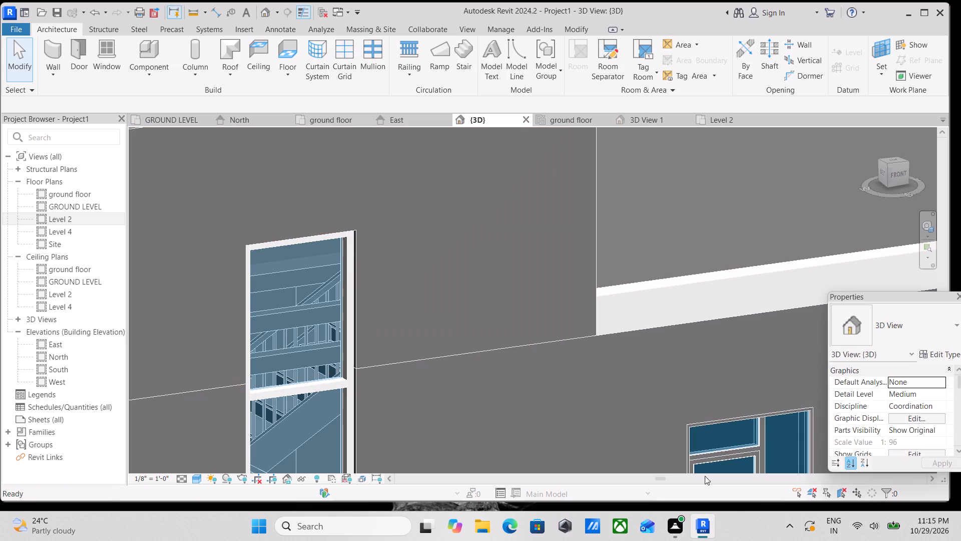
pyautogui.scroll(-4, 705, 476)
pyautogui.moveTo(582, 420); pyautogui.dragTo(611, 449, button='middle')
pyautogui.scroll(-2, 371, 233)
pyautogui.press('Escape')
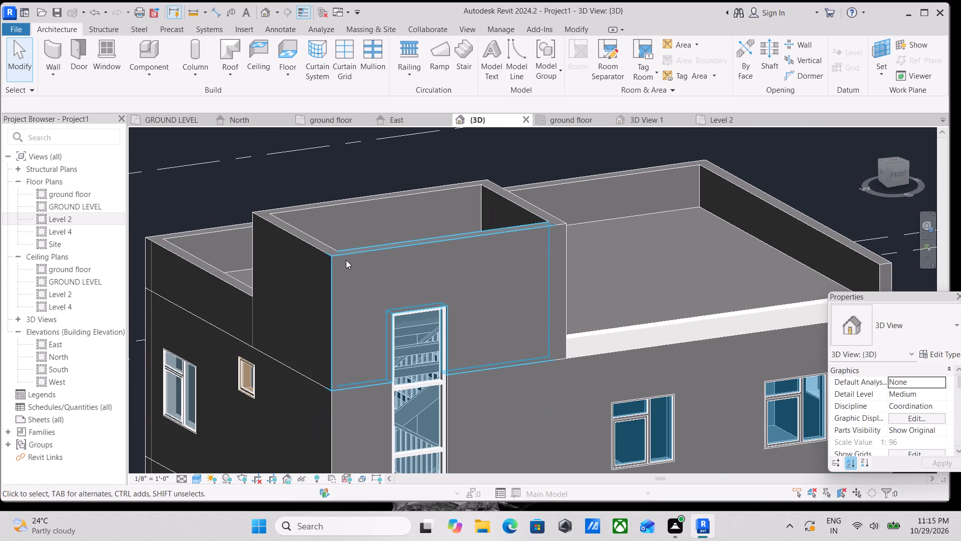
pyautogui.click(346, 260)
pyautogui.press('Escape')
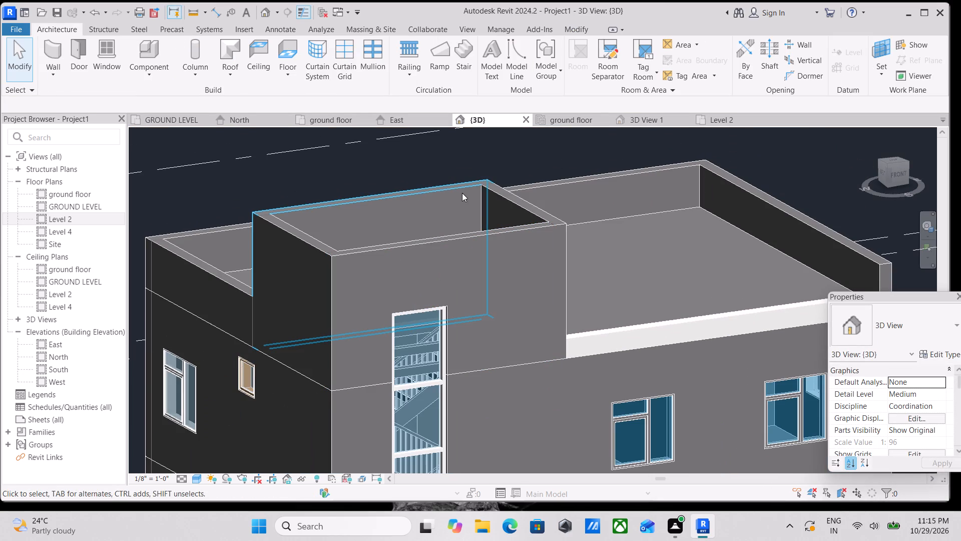
# Restart Split Face on the stair tower's uppermost front wall face and sketch a rectangle offset 2" inside its boundary.
pyautogui.write('SF')
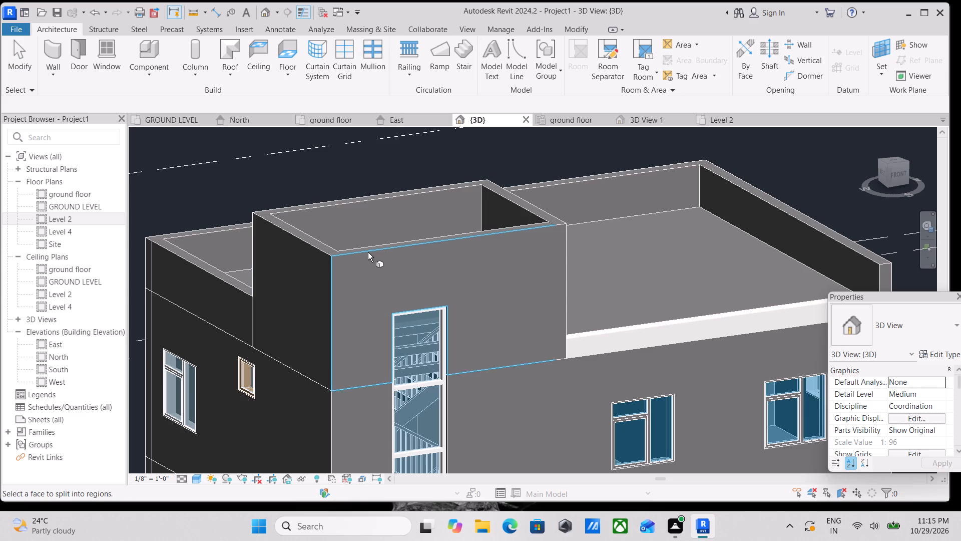
pyautogui.scroll(3, 388, 261)
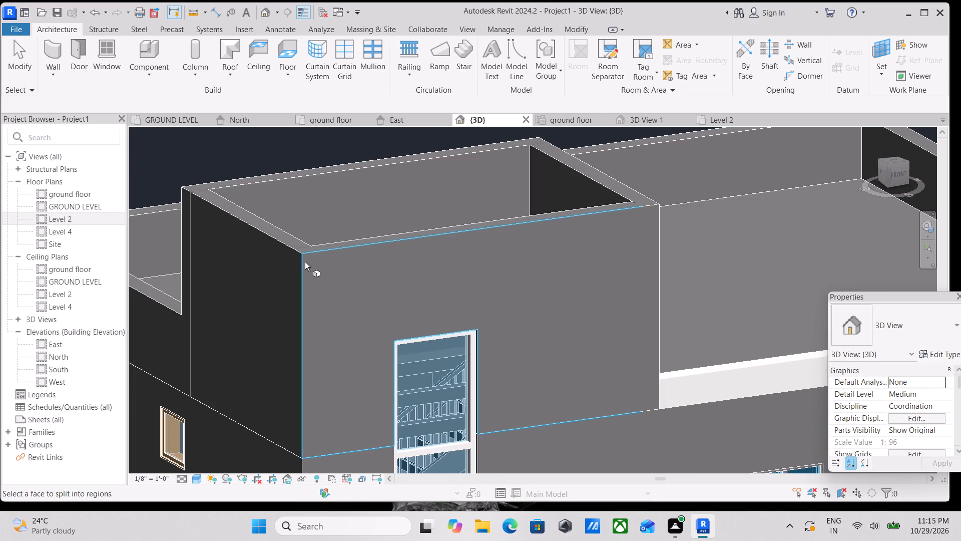
pyautogui.click(305, 261)
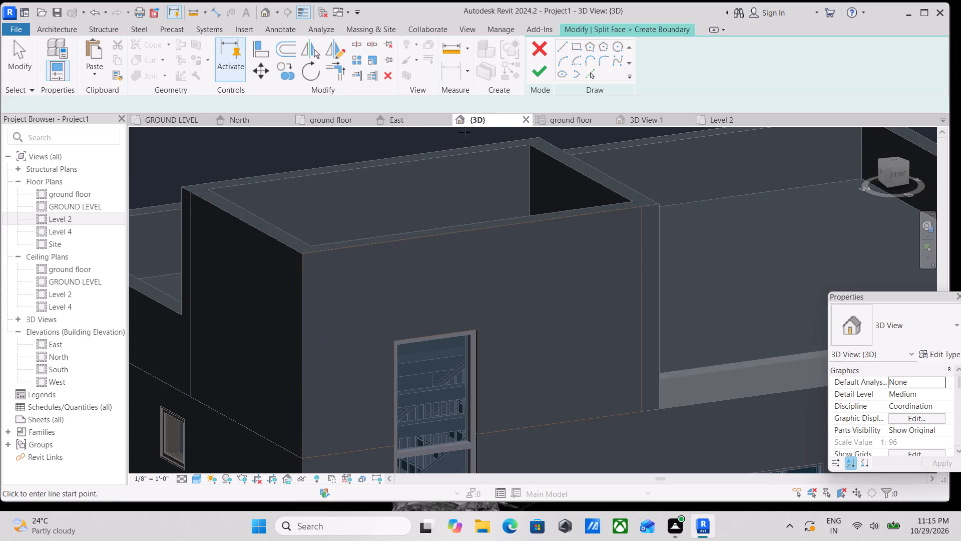
pyautogui.click(582, 43)
pyautogui.click(579, 47)
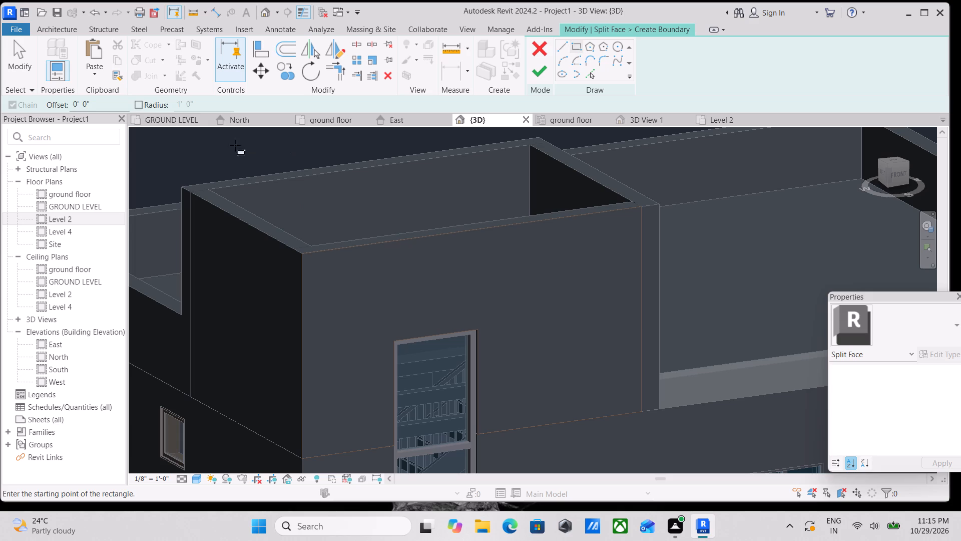
pyautogui.moveTo(100, 101); pyautogui.dragTo(46, 112)
pyautogui.press('2')
pyautogui.hotkey('shift', ':')
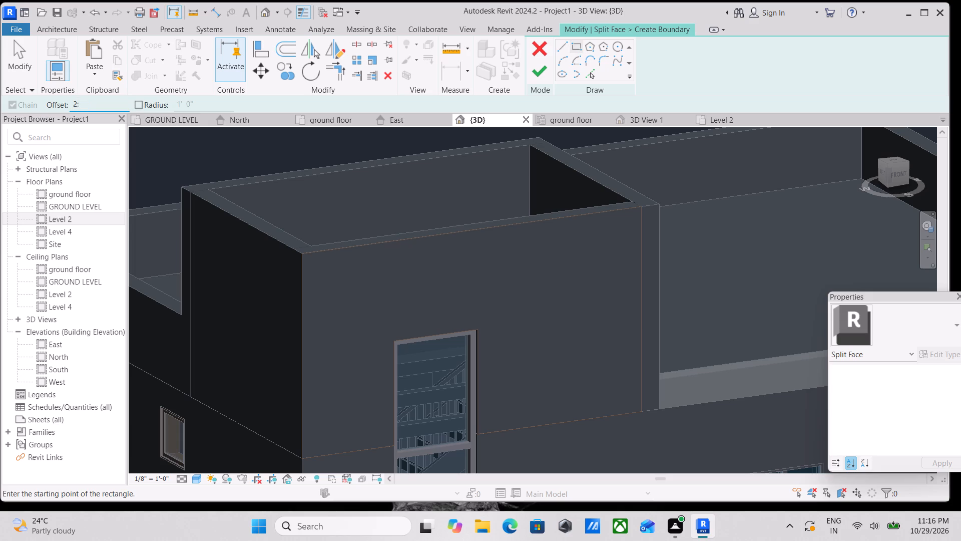
pyautogui.press('BackSpace')
pyautogui.hotkey('shift', '"')
pyautogui.press('Return')
pyautogui.click(304, 256)
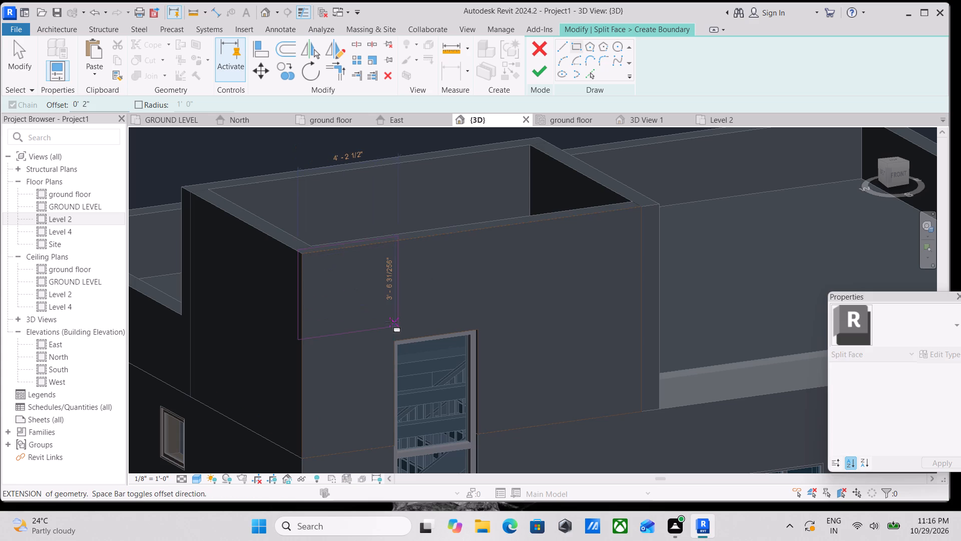
pyautogui.press('space')
pyautogui.moveTo(526, 383); pyautogui.dragTo(418, 293, button='middle')
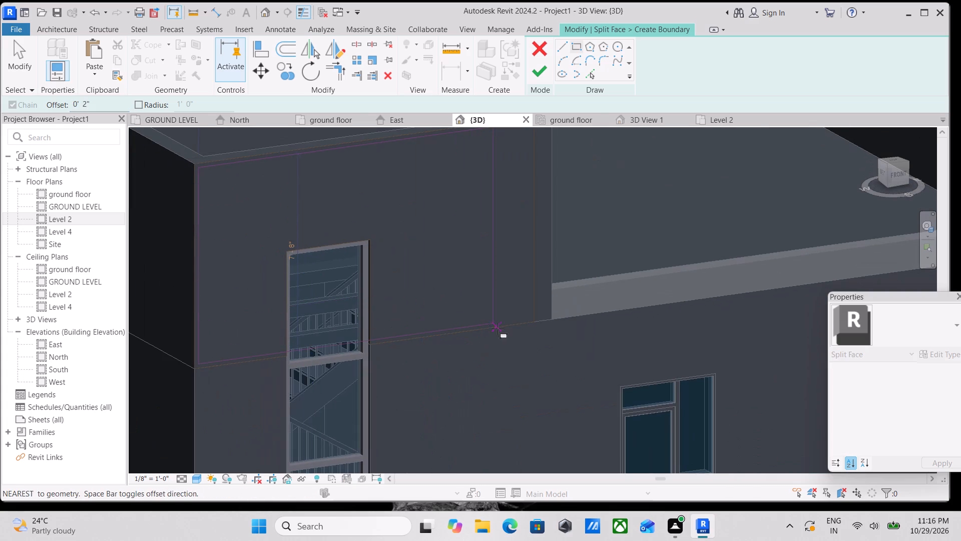
pyautogui.click(532, 320)
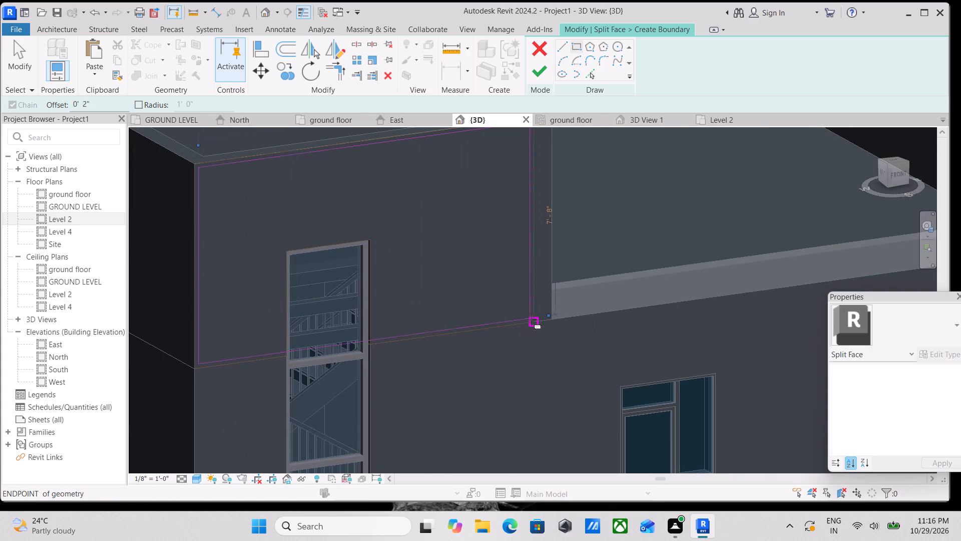
pyautogui.moveTo(455, 234); pyautogui.dragTo(454, 296, button='middle')
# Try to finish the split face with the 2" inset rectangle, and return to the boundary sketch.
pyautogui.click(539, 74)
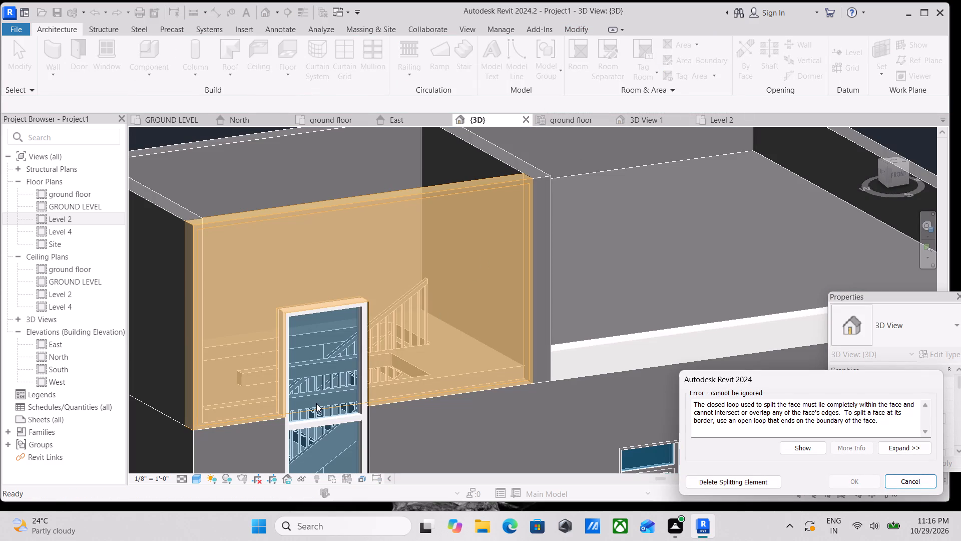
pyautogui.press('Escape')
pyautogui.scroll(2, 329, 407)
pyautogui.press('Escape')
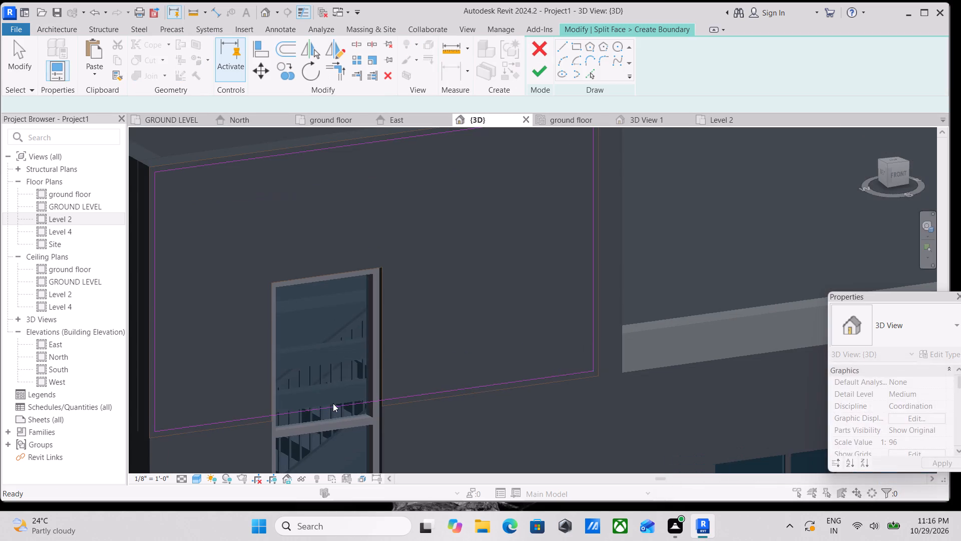
# Delete the base line of the inset rectangle, which crosses the Storefront opening.
pyautogui.click(333, 403)
pyautogui.rightClick(333, 403)
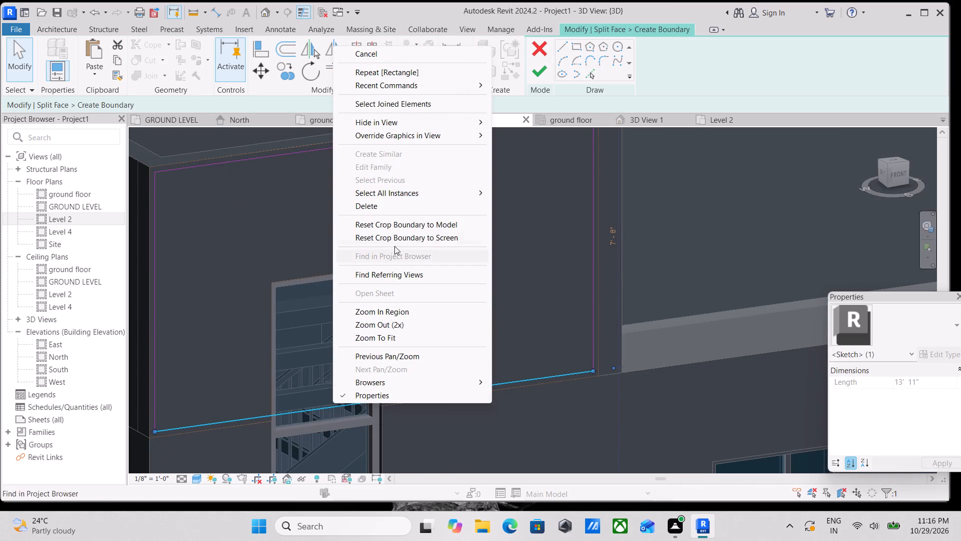
pyautogui.click(403, 210)
pyautogui.scroll(-2, 274, 361)
pyautogui.moveTo(274, 361); pyautogui.dragTo(340, 324, button='middle')
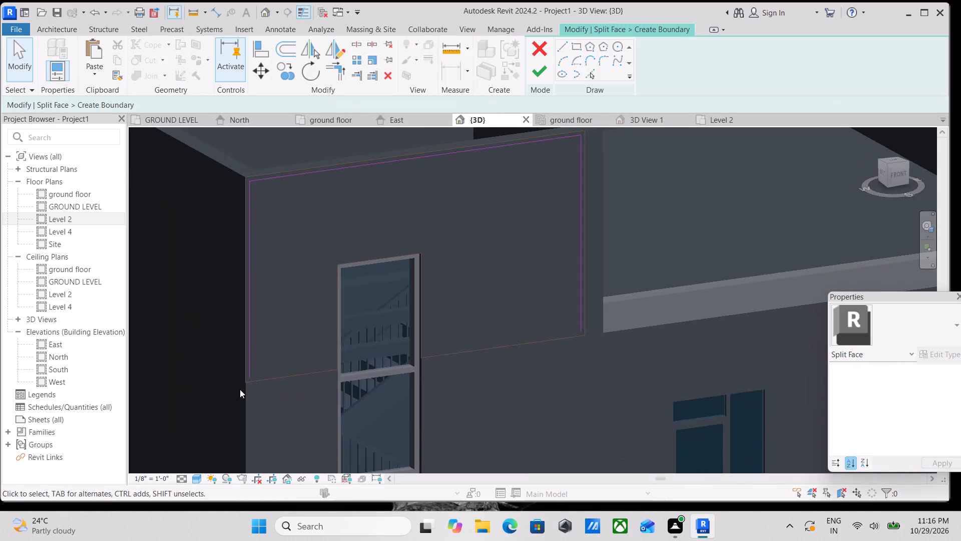
# Draw chained boundary lines joining the inset's two side lines along the wall's base and around the Storefront opening's sides and head.
pyautogui.scroll(3, 241, 383)
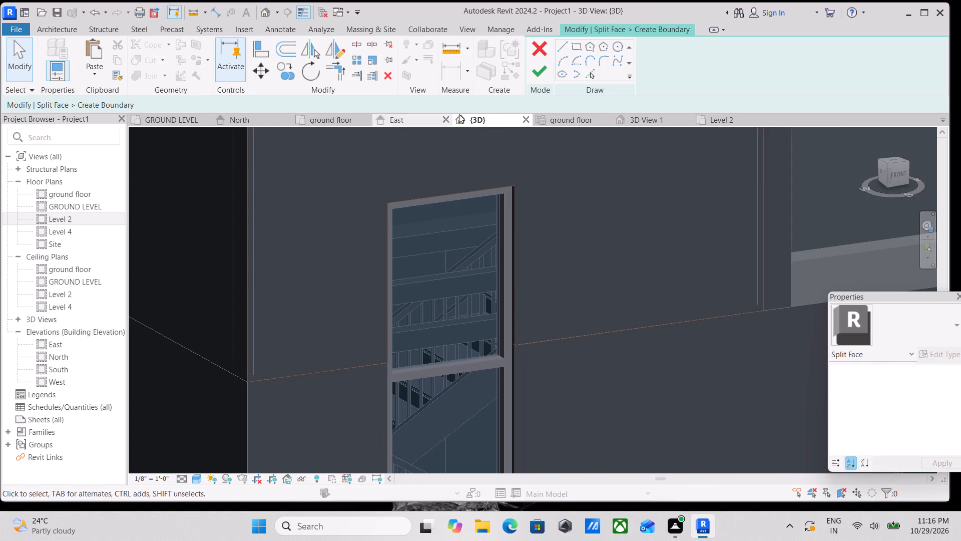
pyautogui.click(558, 43)
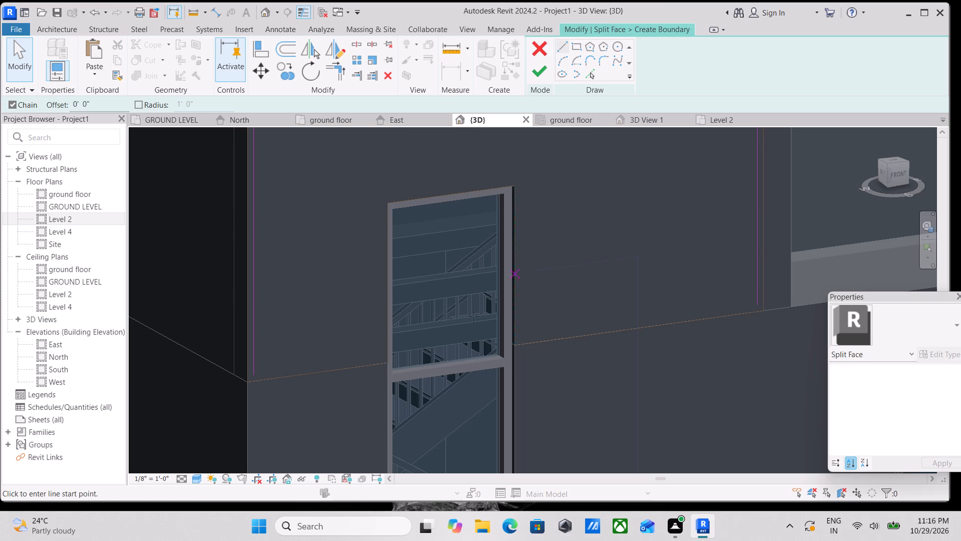
pyautogui.click(257, 373)
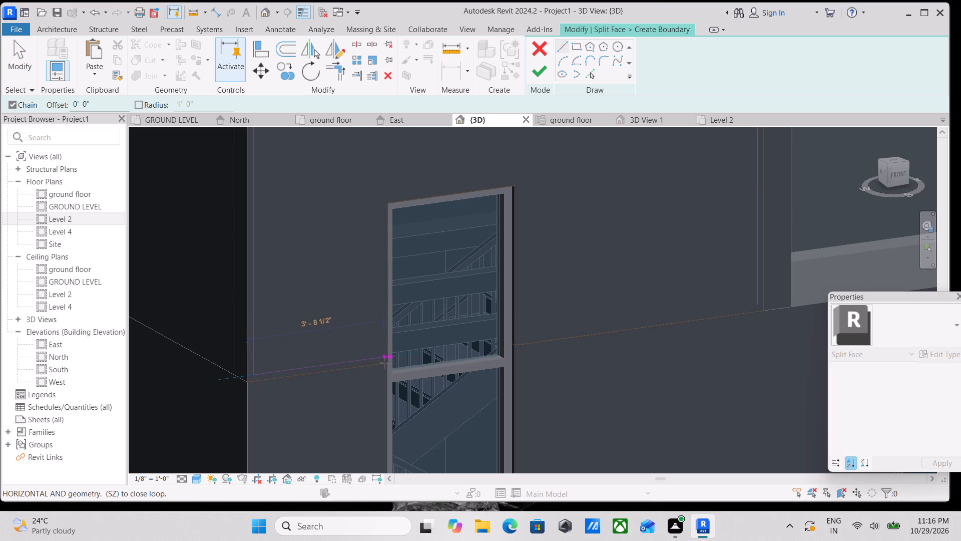
pyautogui.moveTo(386, 363); pyautogui.dragTo(388, 356)
pyautogui.click(387, 204)
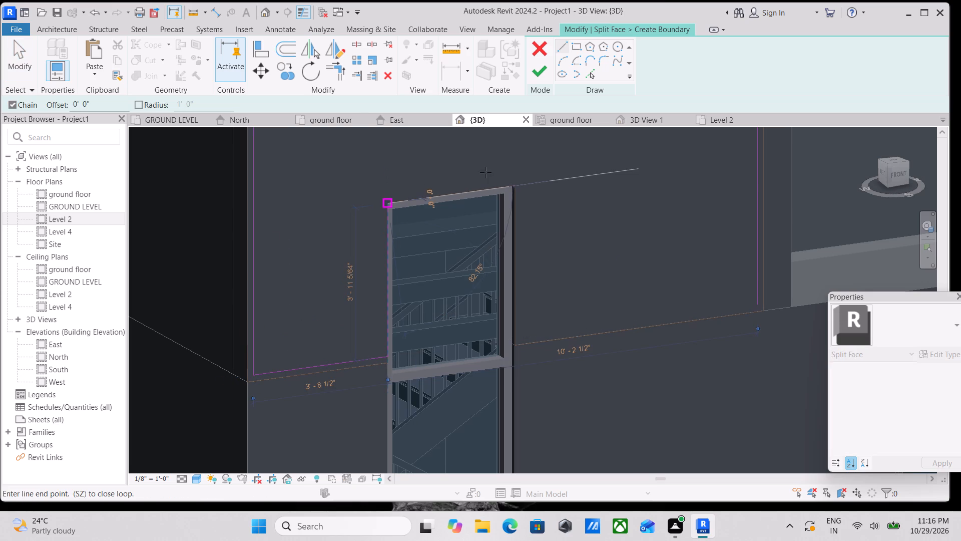
pyautogui.click(512, 185)
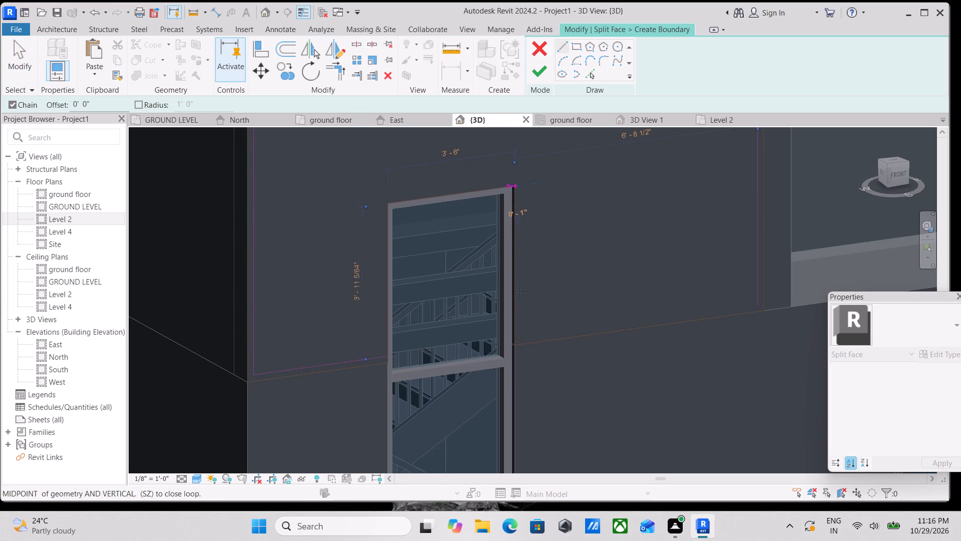
pyautogui.click(520, 346)
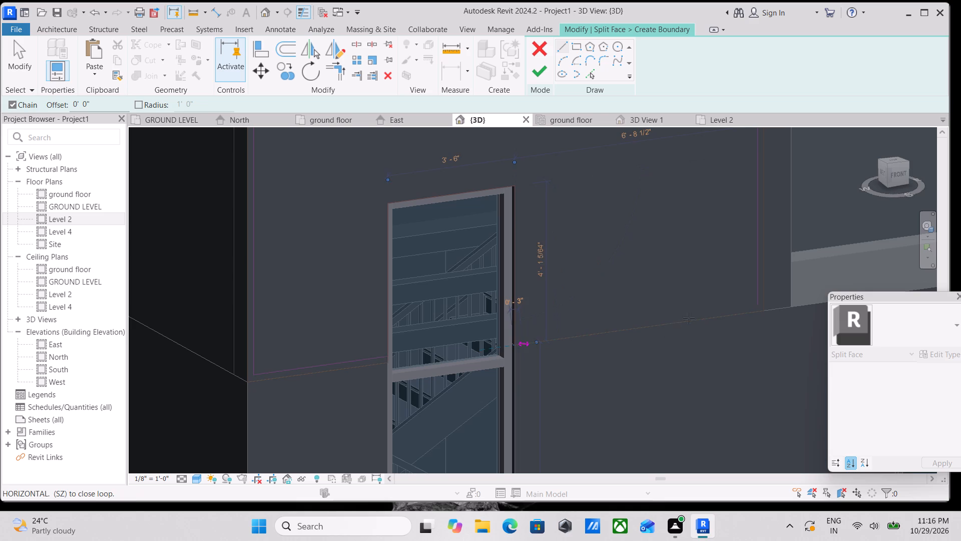
pyautogui.scroll(3, 758, 309)
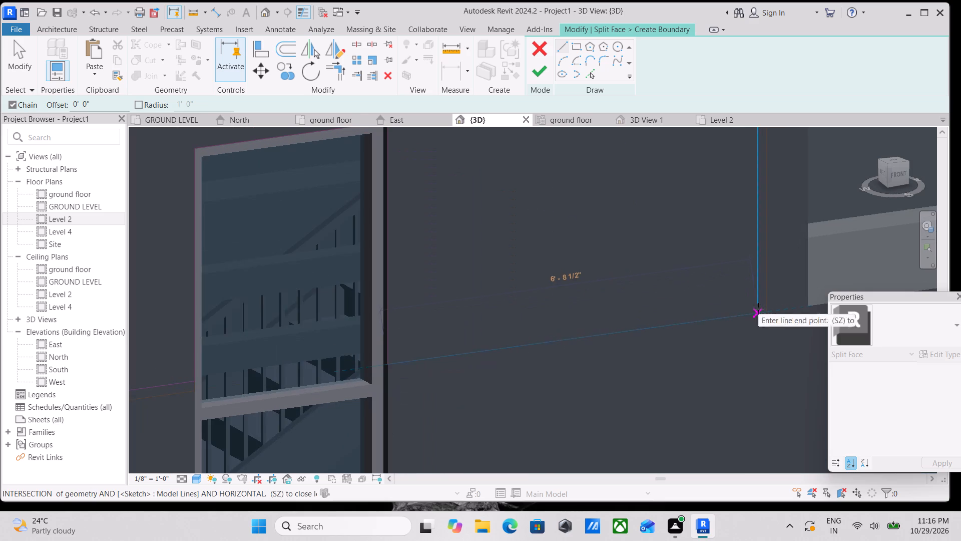
pyautogui.click(758, 309)
pyautogui.scroll(2, 758, 306)
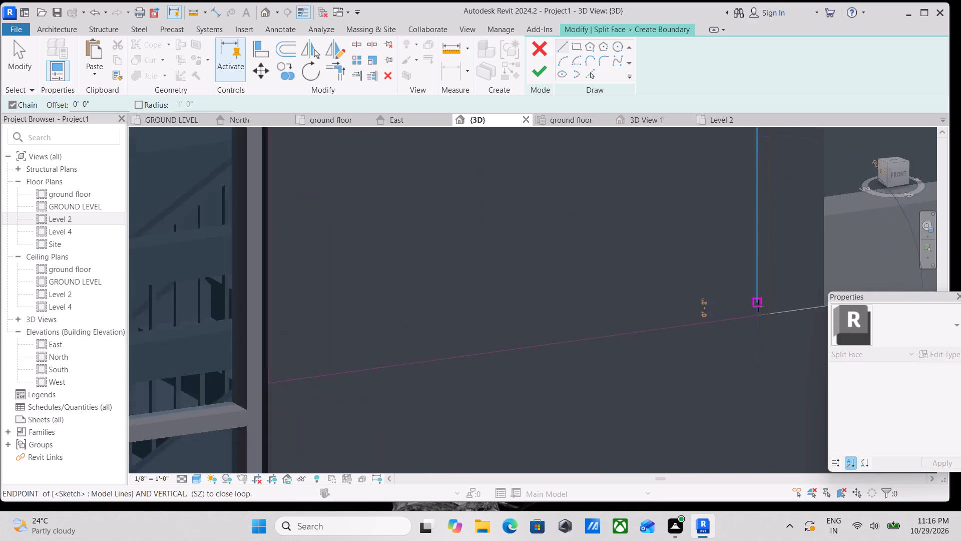
pyautogui.scroll(1, 758, 306)
pyautogui.press('Escape')
pyautogui.scroll(2, 758, 348)
pyautogui.click(759, 304)
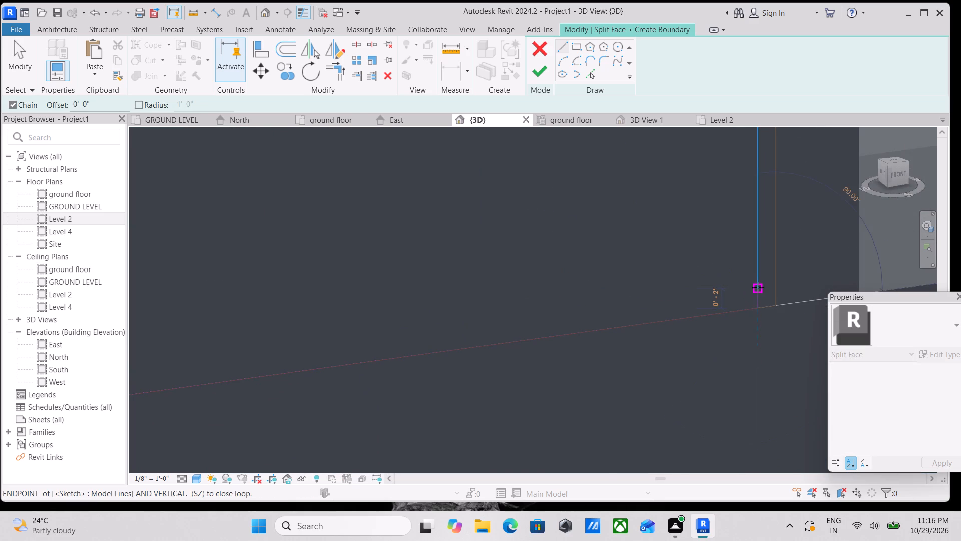
pyautogui.click(758, 287)
pyautogui.press('Escape')
# Examine the boundary sketch around the Storefront opening up close and from the front view.
pyautogui.scroll(-10, 567, 387)
pyautogui.moveTo(461, 376); pyautogui.dragTo(731, 294, button='middle')
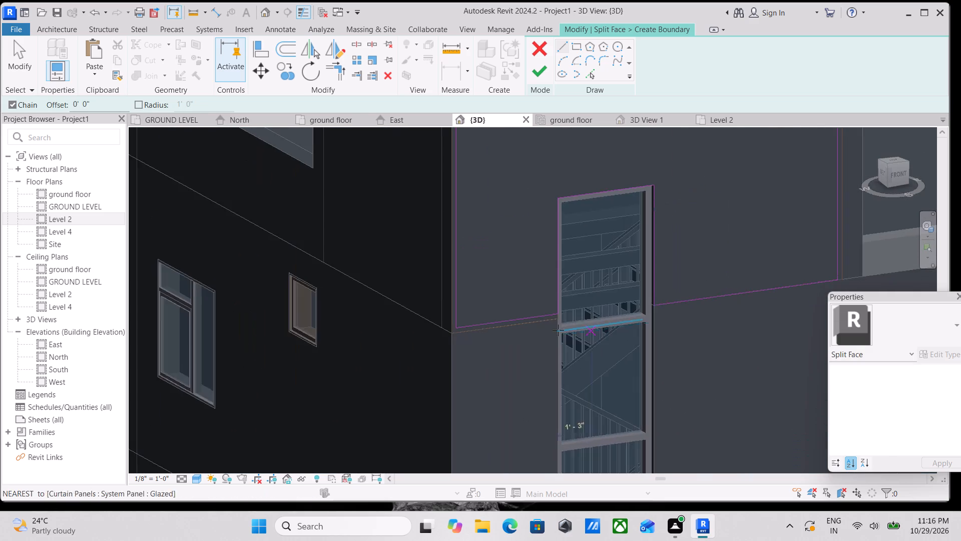
pyautogui.scroll(5, 506, 330)
pyautogui.moveTo(499, 350); pyautogui.dragTo(359, 465, button='middle')
pyautogui.moveTo(491, 298); pyautogui.dragTo(465, 331, button='middle')
pyautogui.scroll(-2, 508, 329)
pyautogui.keyDown('shift'); pyautogui.moveTo(545, 358); pyautogui.dragTo(500, 348, button='middle'); pyautogui.keyUp('shift')
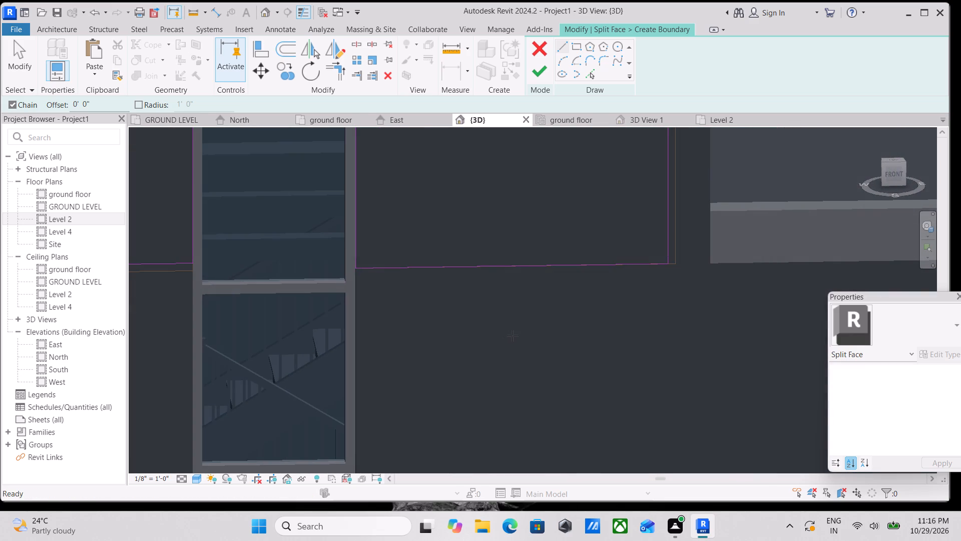
pyautogui.moveTo(514, 337); pyautogui.dragTo(549, 364, button='middle')
pyautogui.click(892, 175)
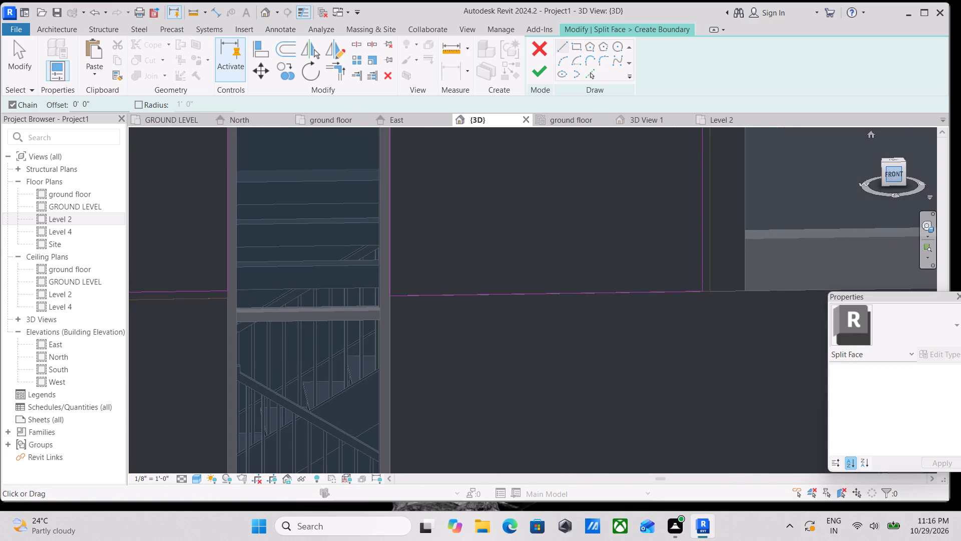
pyautogui.scroll(4, 606, 352)
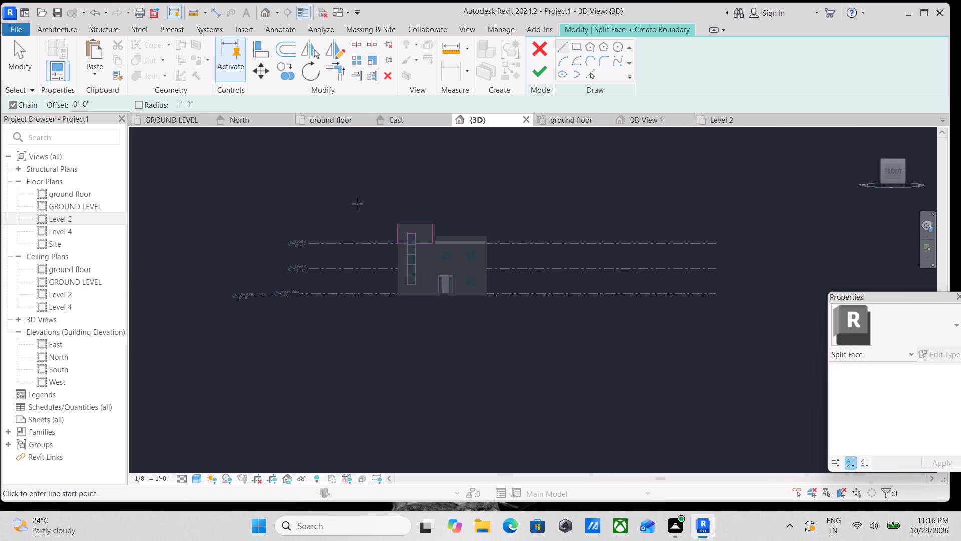
pyautogui.scroll(12, 357, 204)
pyautogui.scroll(7, 506, 305)
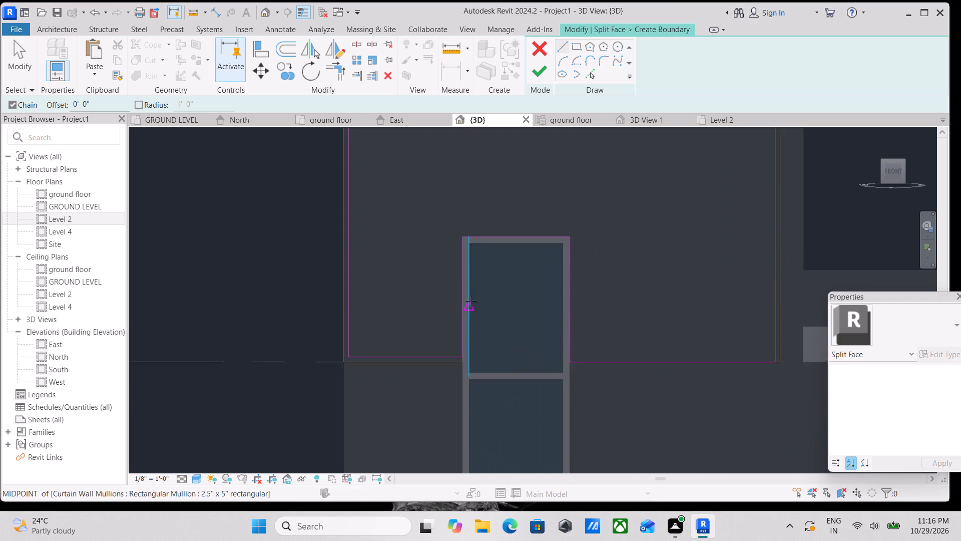
pyautogui.press('Escape')
pyautogui.press('Escape')
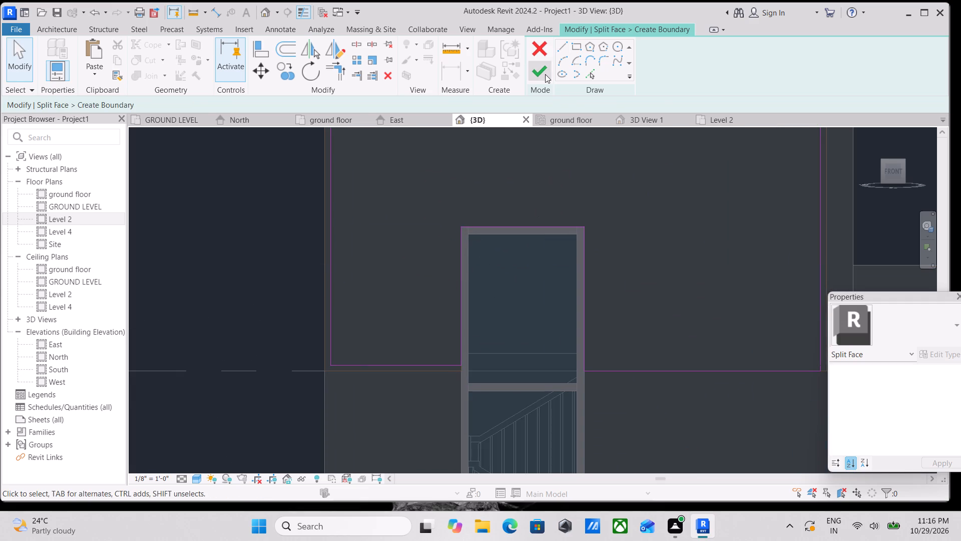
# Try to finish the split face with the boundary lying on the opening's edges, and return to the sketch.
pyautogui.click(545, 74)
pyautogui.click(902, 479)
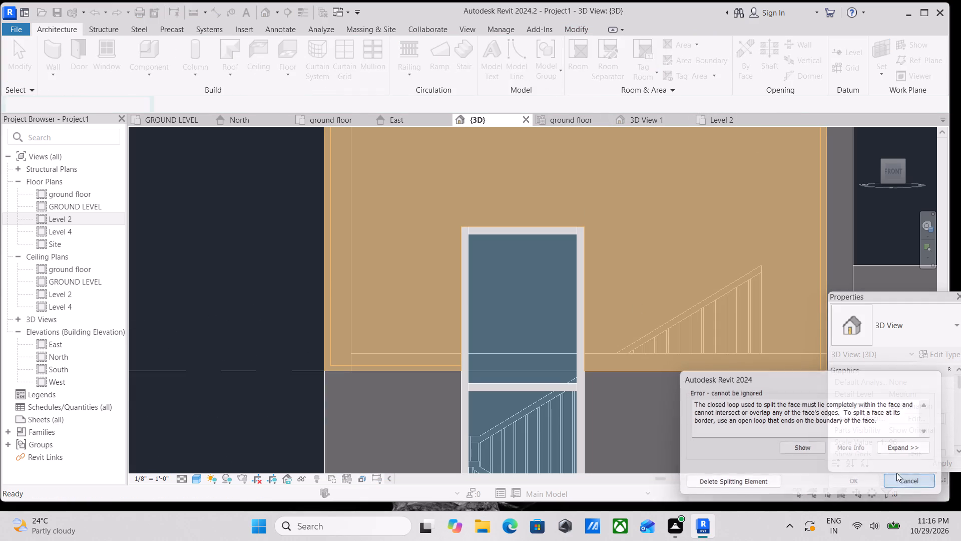
# Nudge the three boundary lines around the Storefront opening about 3/4" outward from its edges, and finish the split face.
pyautogui.click(507, 224)
pyautogui.scroll(2, 515, 230)
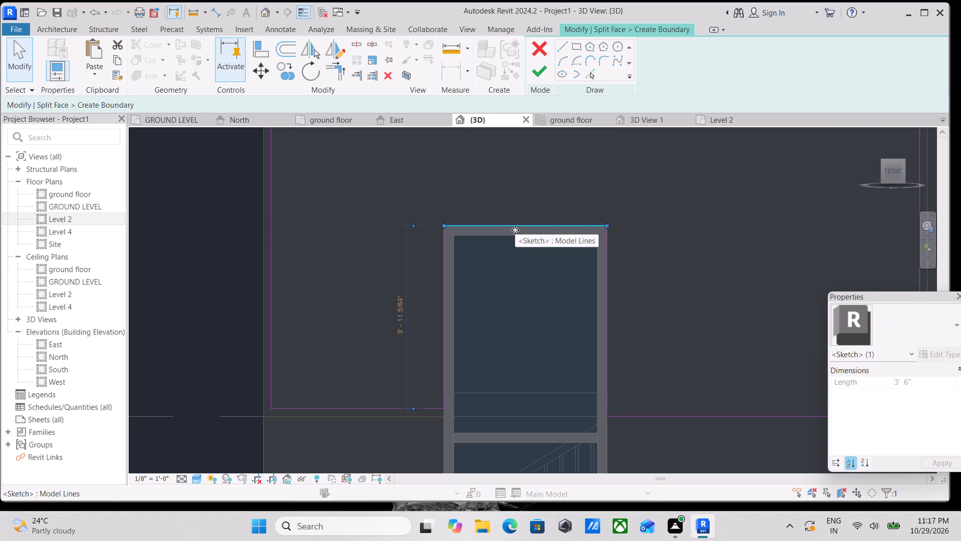
pyautogui.press('Up')
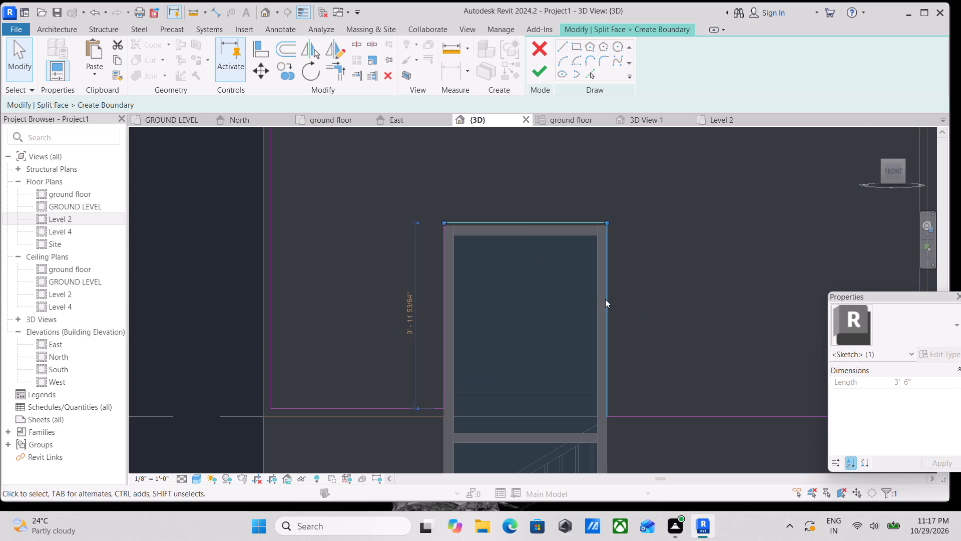
pyautogui.click(605, 299)
pyautogui.press('Right')
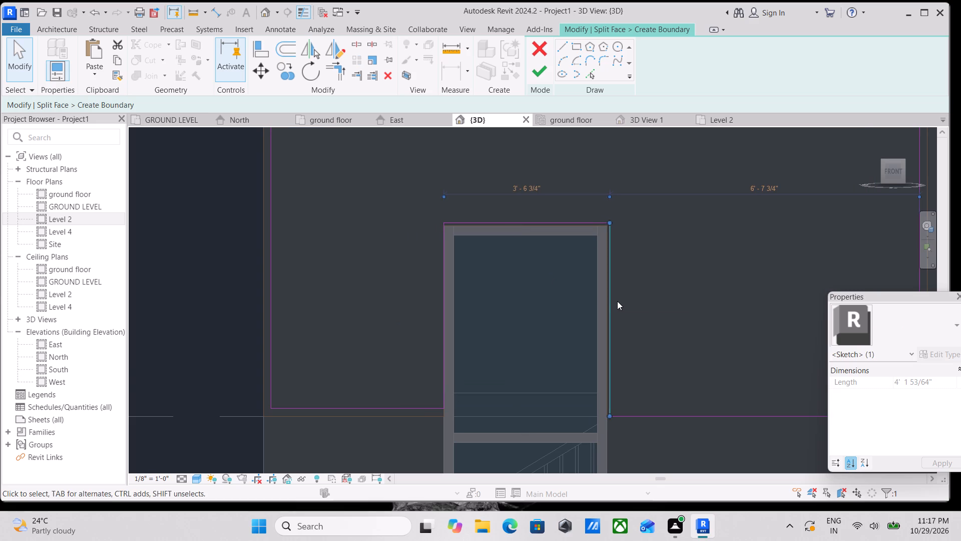
pyautogui.click(442, 334)
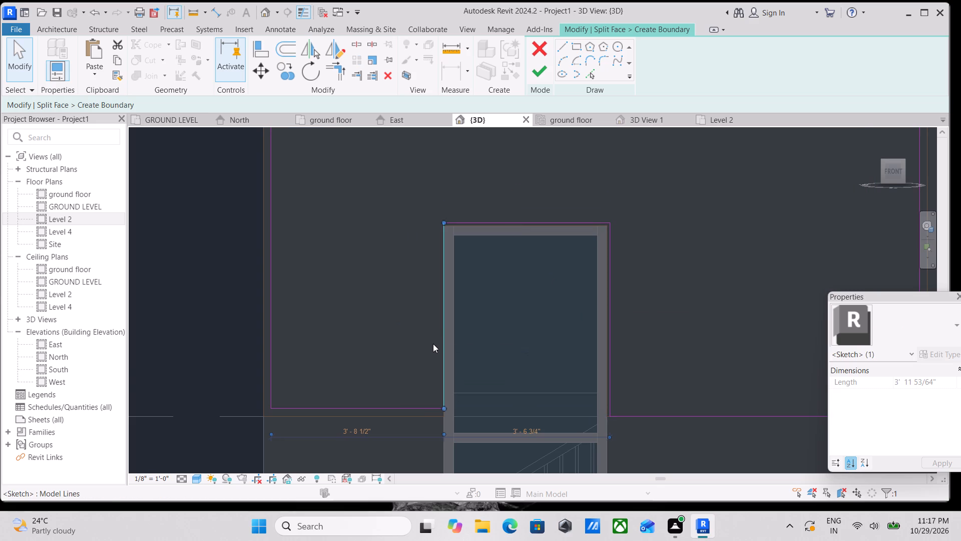
pyautogui.press('Left')
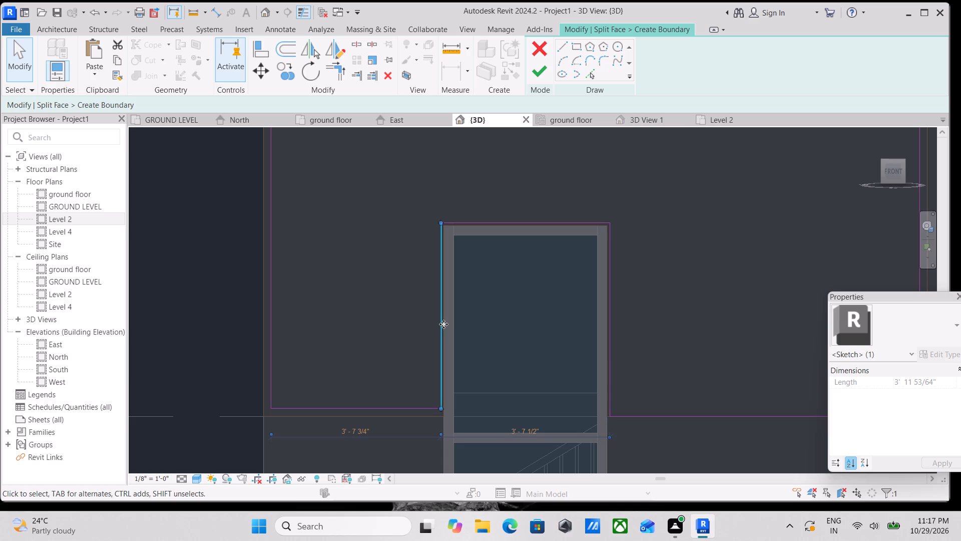
pyautogui.click(538, 80)
# Examine the finished split face on the stair tower and the front wall faces below it.
pyautogui.scroll(-2, 554, 234)
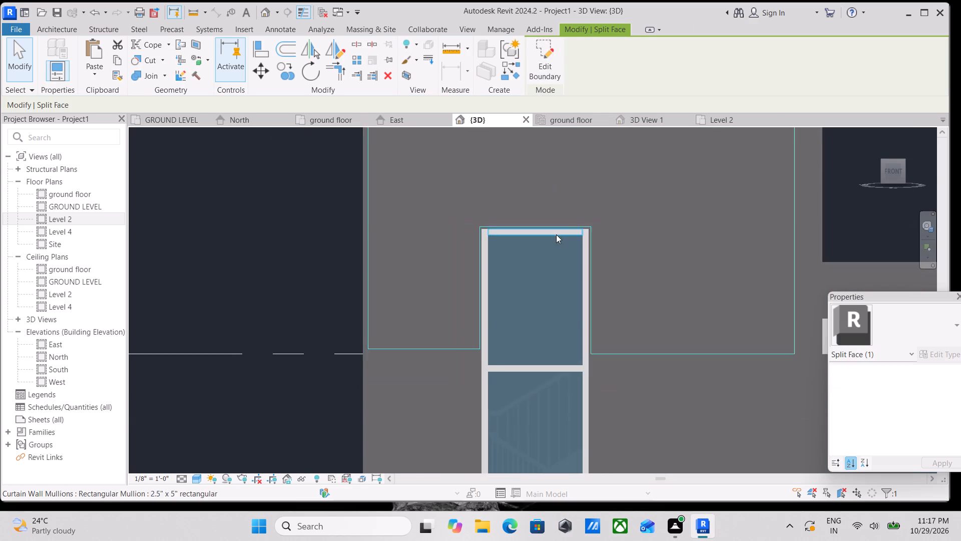
pyautogui.scroll(-3, 556, 234)
pyautogui.moveTo(575, 231); pyautogui.dragTo(573, 275, button='middle')
pyautogui.scroll(-5, 573, 275)
pyautogui.keyDown('shift'); pyautogui.moveTo(574, 265); pyautogui.dragTo(599, 305, button='middle'); pyautogui.keyUp('shift')
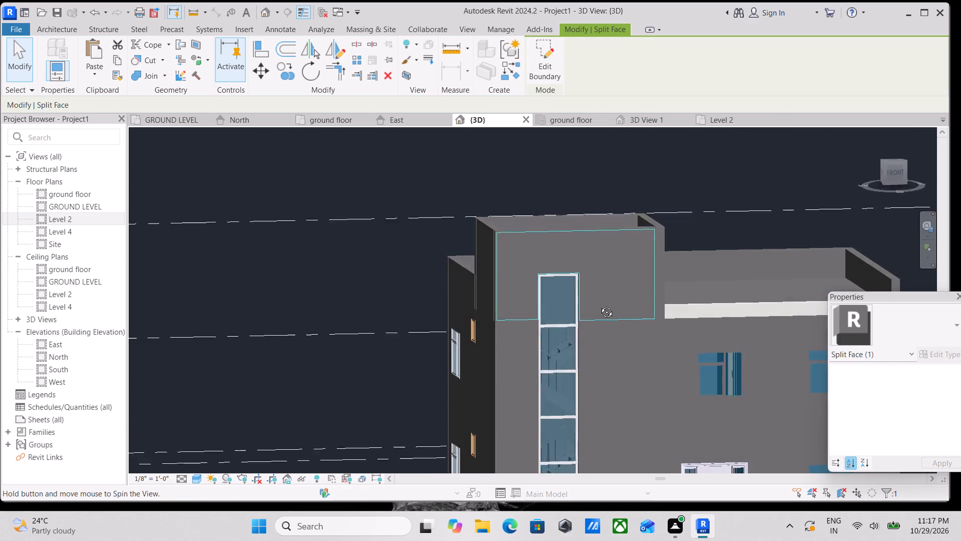
pyautogui.keyDown('shift'); pyautogui.moveTo(599, 305); pyautogui.dragTo(591, 373, button='middle'); pyautogui.keyUp('shift')
pyautogui.press('Escape')
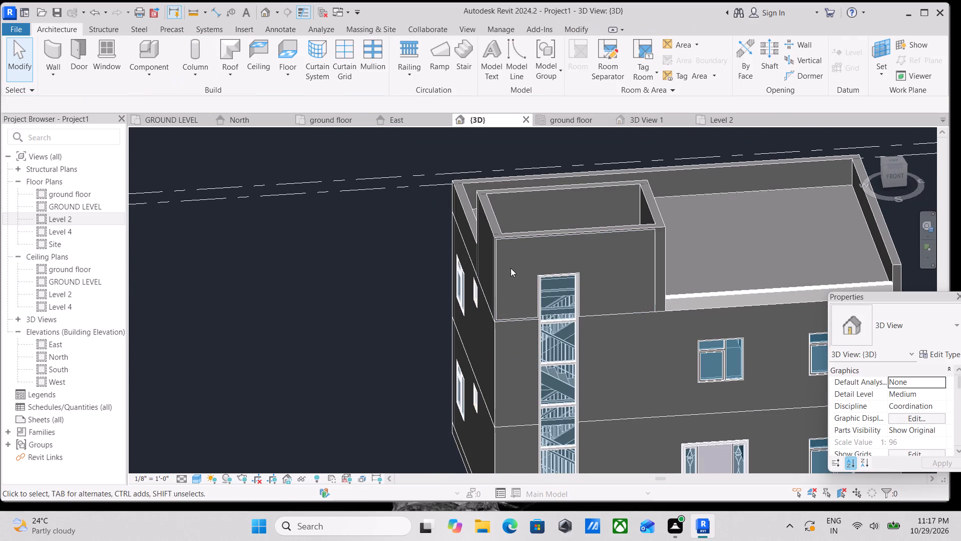
pyautogui.moveTo(511, 260); pyautogui.dragTo(508, 227, button='middle')
pyautogui.scroll(2, 548, 348)
pyautogui.moveTo(548, 348); pyautogui.dragTo(528, 282, button='middle')
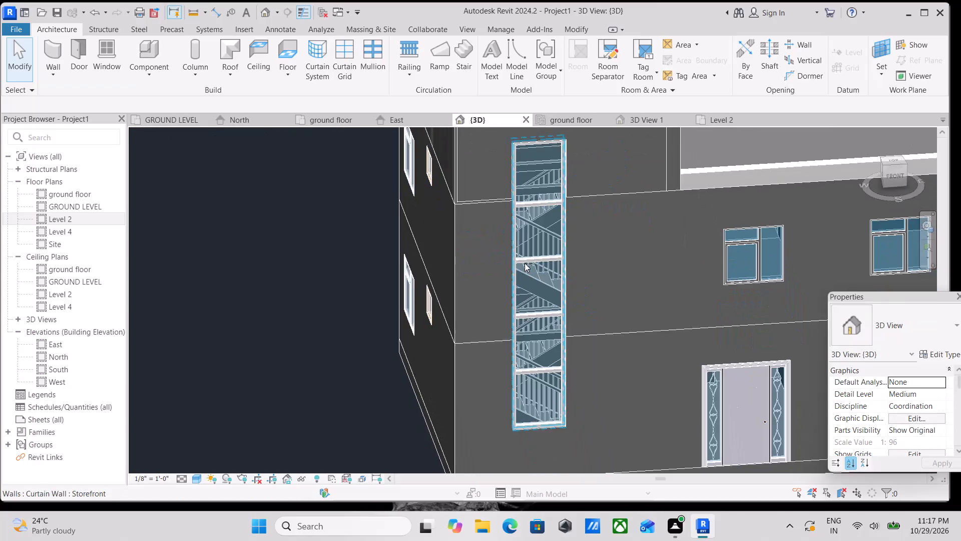
pyautogui.scroll(1, 463, 218)
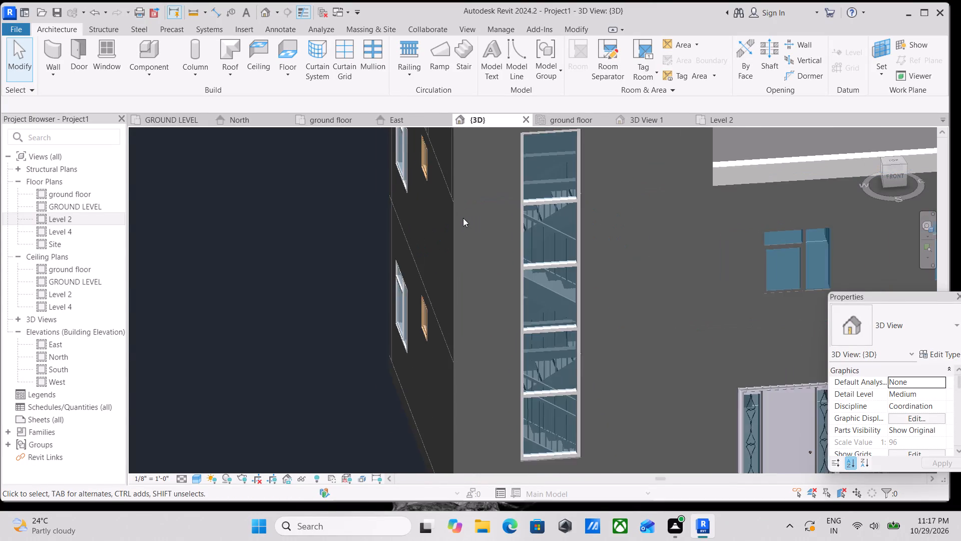
pyautogui.scroll(1, 463, 218)
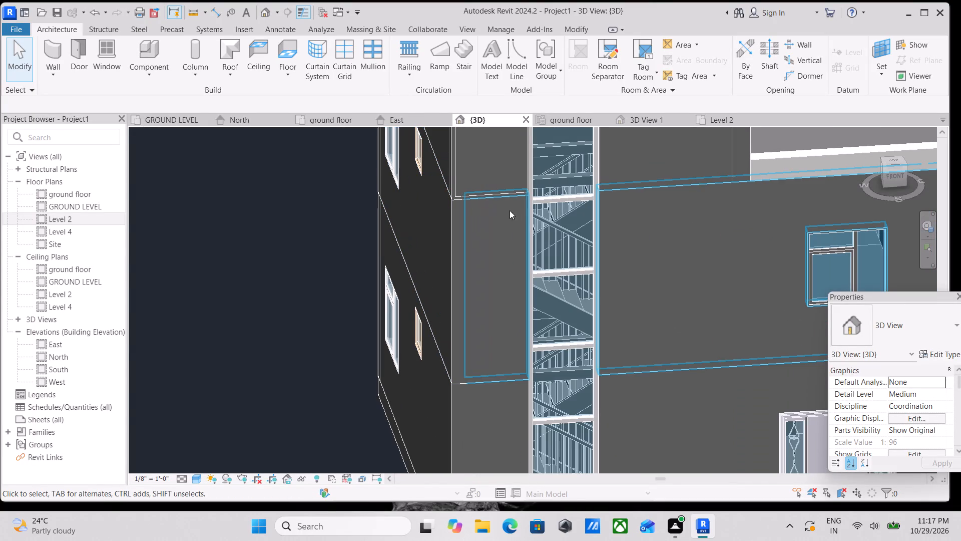
pyautogui.scroll(-2, 512, 211)
pyautogui.moveTo(516, 221); pyautogui.dragTo(476, 233, button='middle')
# Start a split face on the front wall's middle-storey face, between the stair tower and the entrance storey.
pyautogui.press('s')
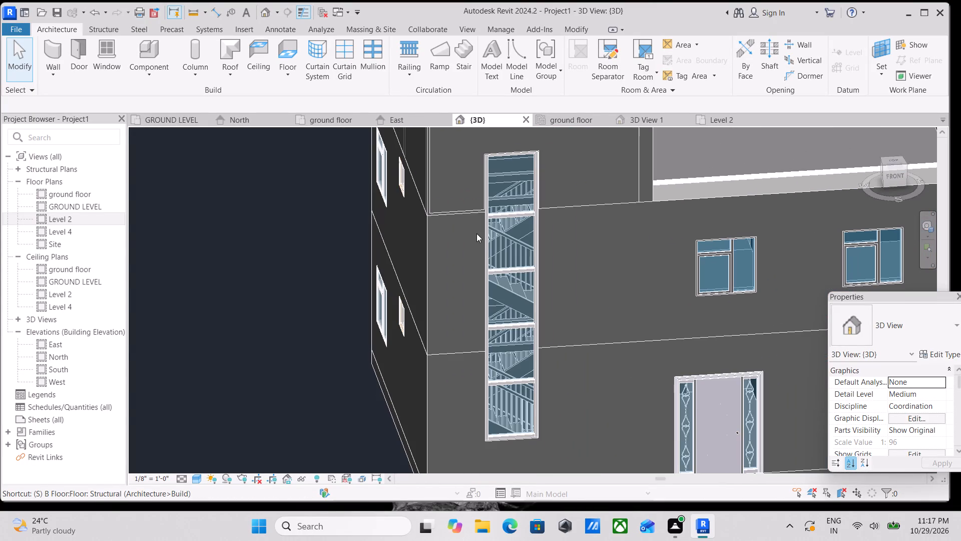
pyautogui.press('f')
pyautogui.scroll(-2, 475, 264)
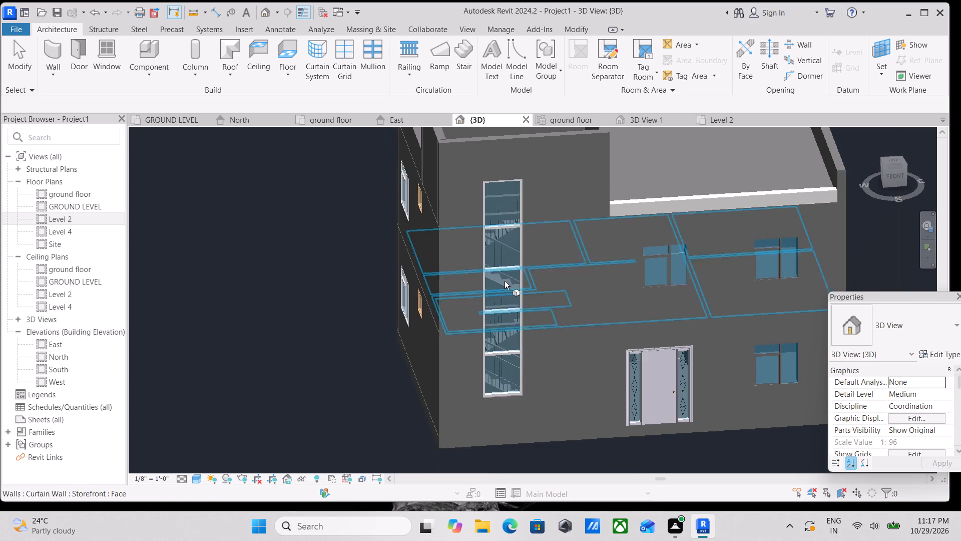
pyautogui.keyDown('shift'); pyautogui.moveTo(527, 285); pyautogui.dragTo(497, 312, button='middle'); pyautogui.keyUp('shift')
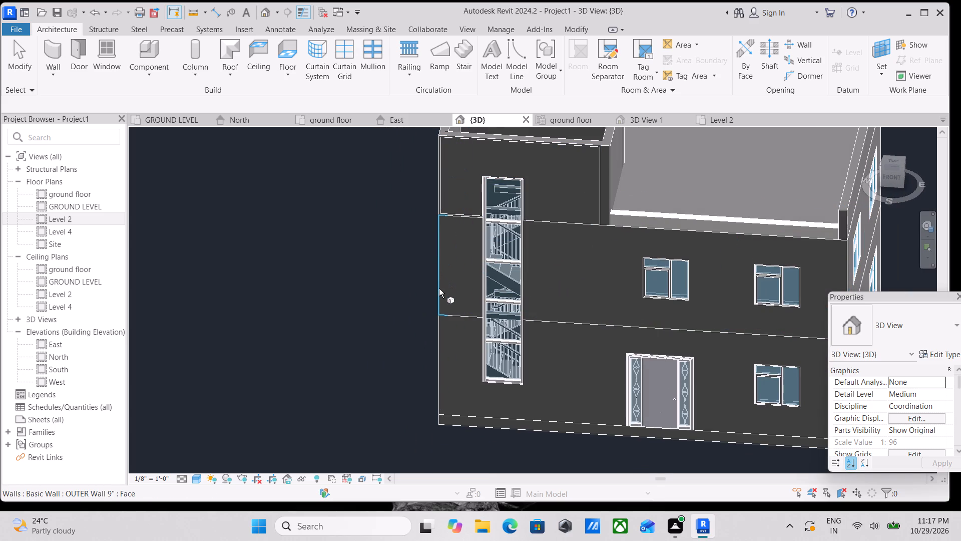
pyautogui.click(684, 325)
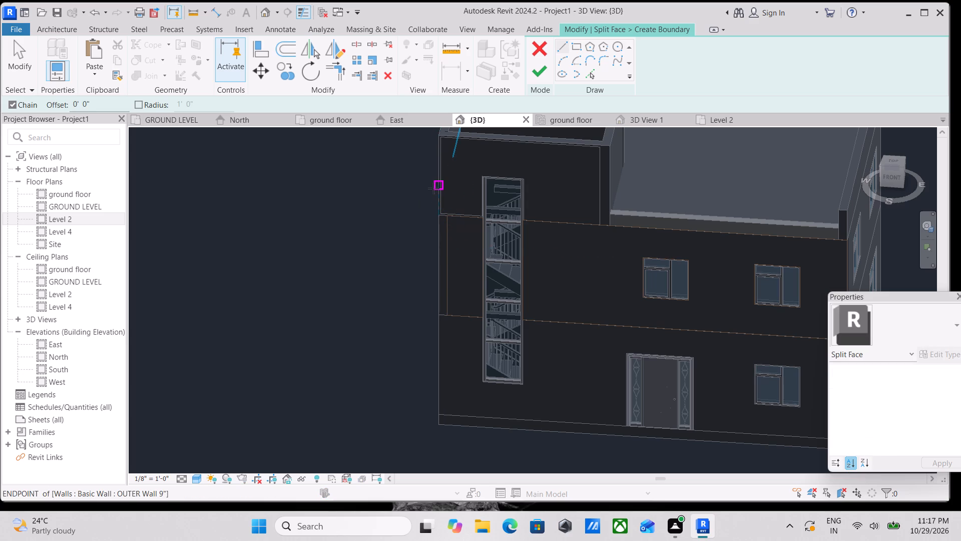
pyautogui.scroll(4, 434, 223)
pyautogui.scroll(2, 469, 259)
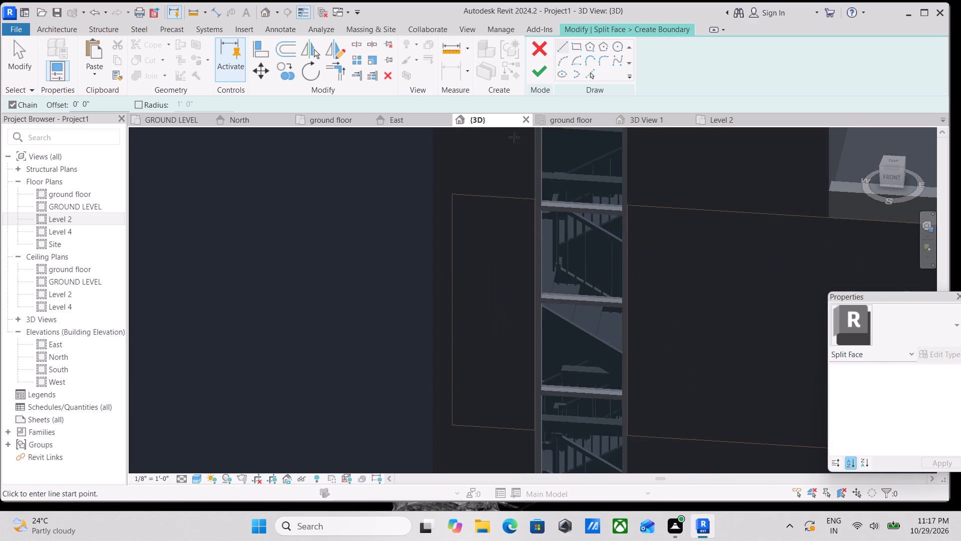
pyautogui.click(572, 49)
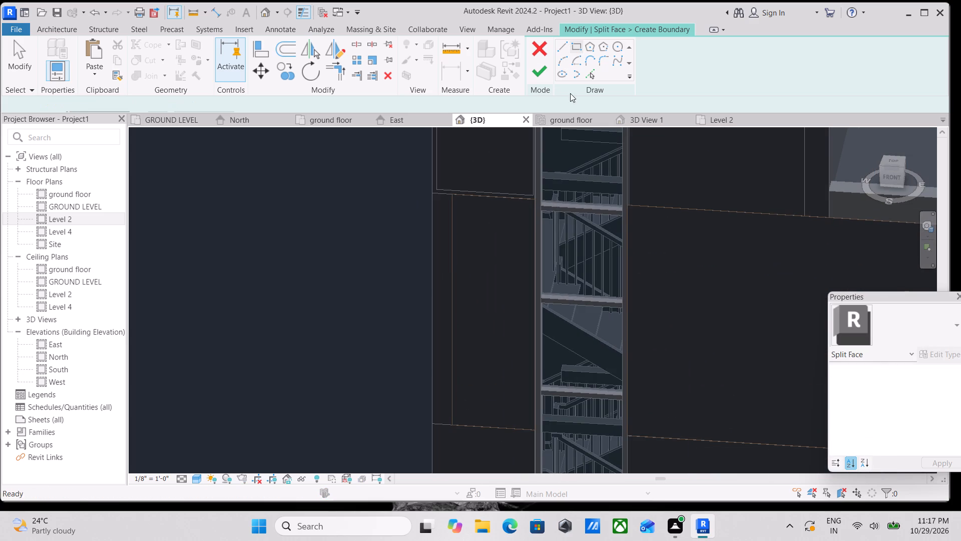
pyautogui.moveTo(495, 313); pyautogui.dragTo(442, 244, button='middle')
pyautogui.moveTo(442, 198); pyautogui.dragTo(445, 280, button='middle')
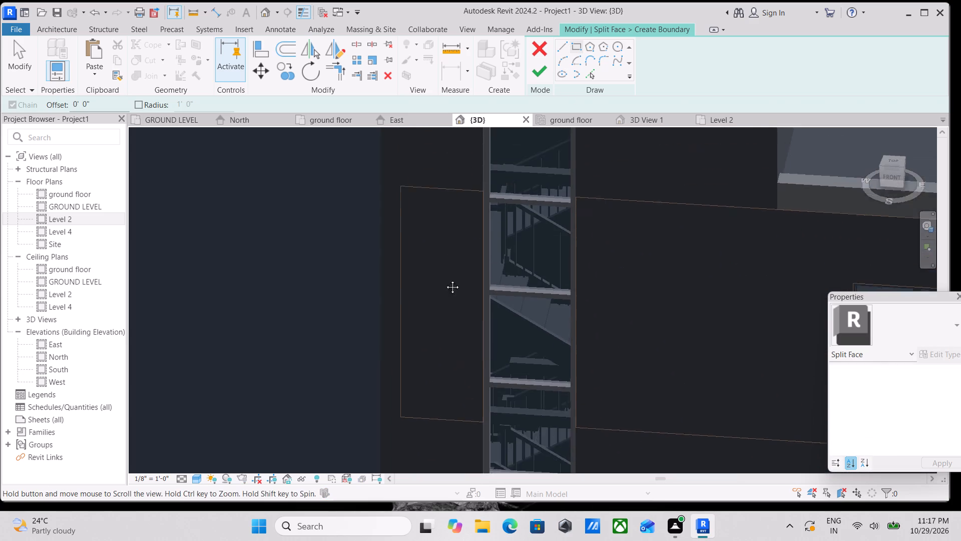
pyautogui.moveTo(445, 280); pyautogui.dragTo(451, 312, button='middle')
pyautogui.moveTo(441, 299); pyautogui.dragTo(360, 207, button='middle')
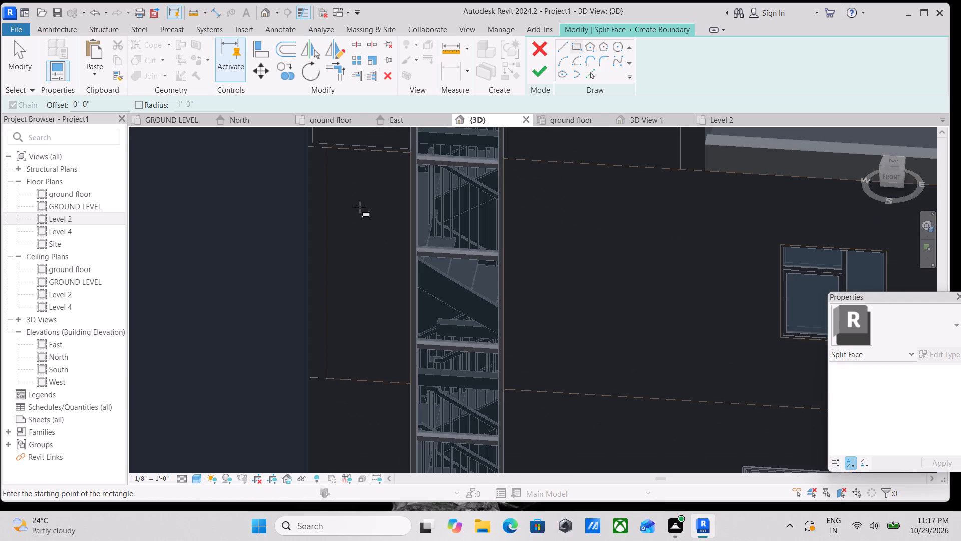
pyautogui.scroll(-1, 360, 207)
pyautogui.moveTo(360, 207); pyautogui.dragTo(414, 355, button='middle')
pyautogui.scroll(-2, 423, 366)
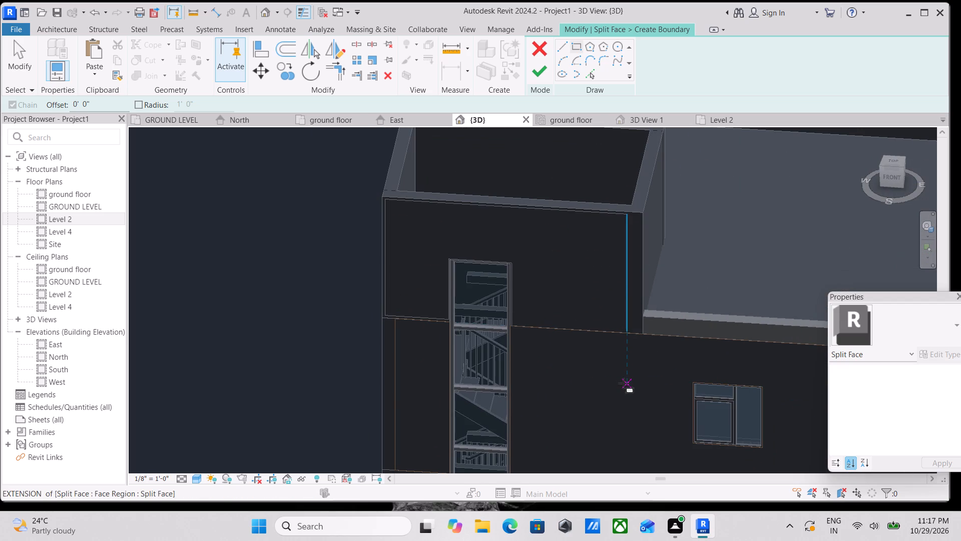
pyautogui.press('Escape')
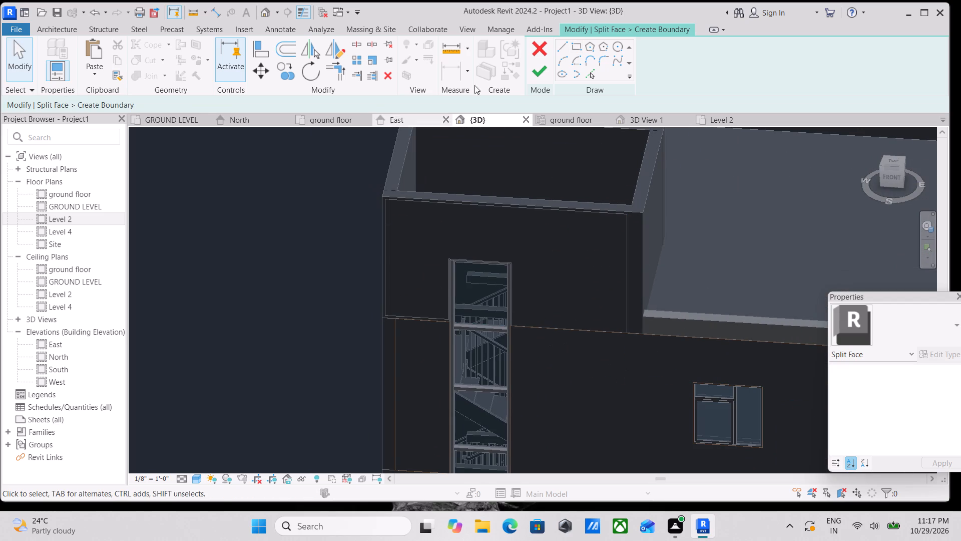
# With a 1" line offset, sketch a closed rectangular boundary between the storey's corner-side vertical edge and the near side of the Storefront opening.
pyautogui.click(566, 48)
pyautogui.moveTo(117, 100); pyautogui.dragTo(99, 103)
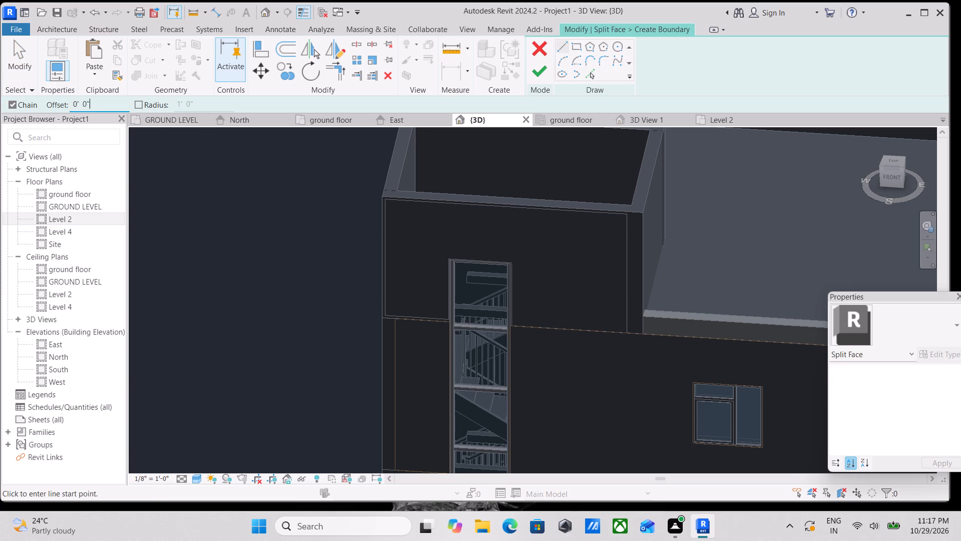
pyautogui.moveTo(99, 103); pyautogui.dragTo(57, 108)
pyautogui.press('Escape')
pyautogui.moveTo(89, 103); pyautogui.dragTo(44, 101)
pyautogui.press('1')
pyautogui.hotkey('shift', '"')
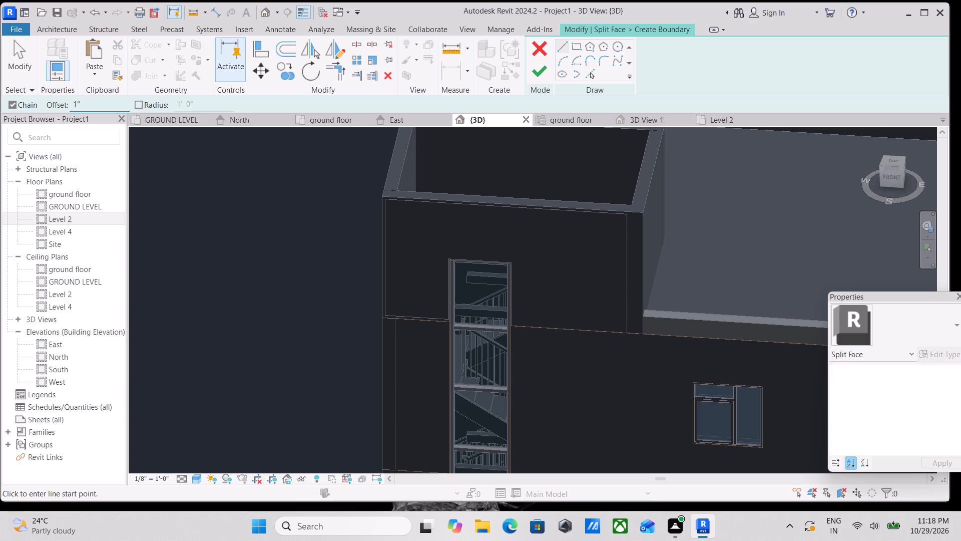
pyautogui.press('Return')
pyautogui.click(393, 322)
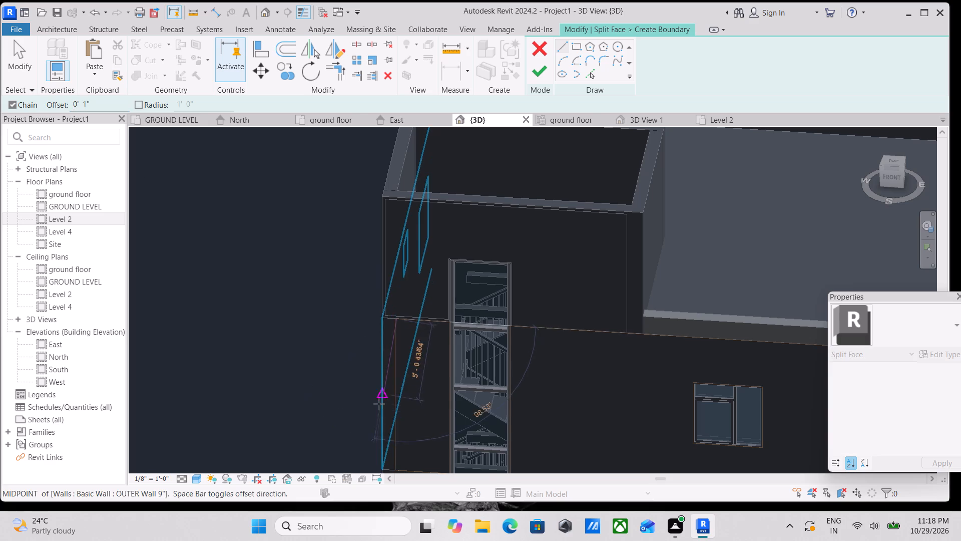
pyautogui.moveTo(377, 410); pyautogui.dragTo(413, 226, button='middle')
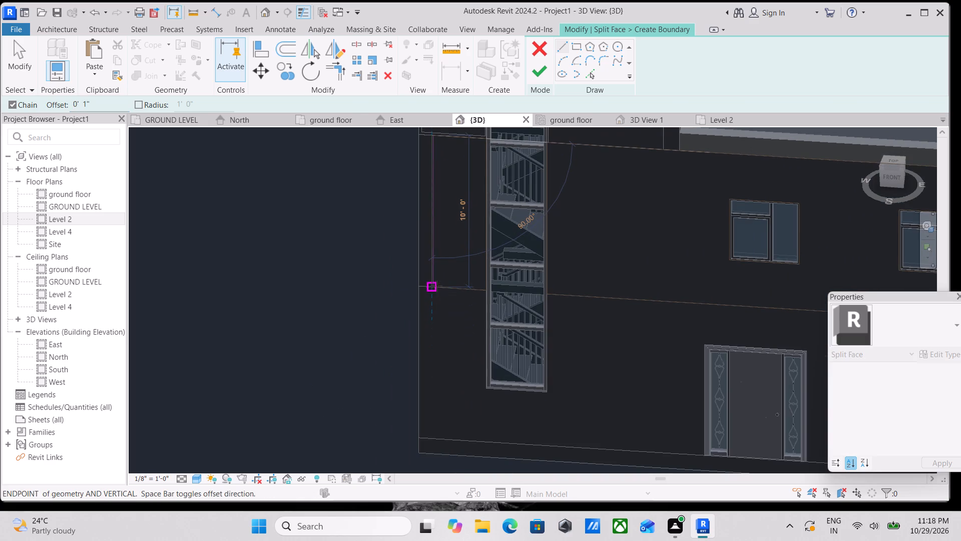
pyautogui.click(436, 284)
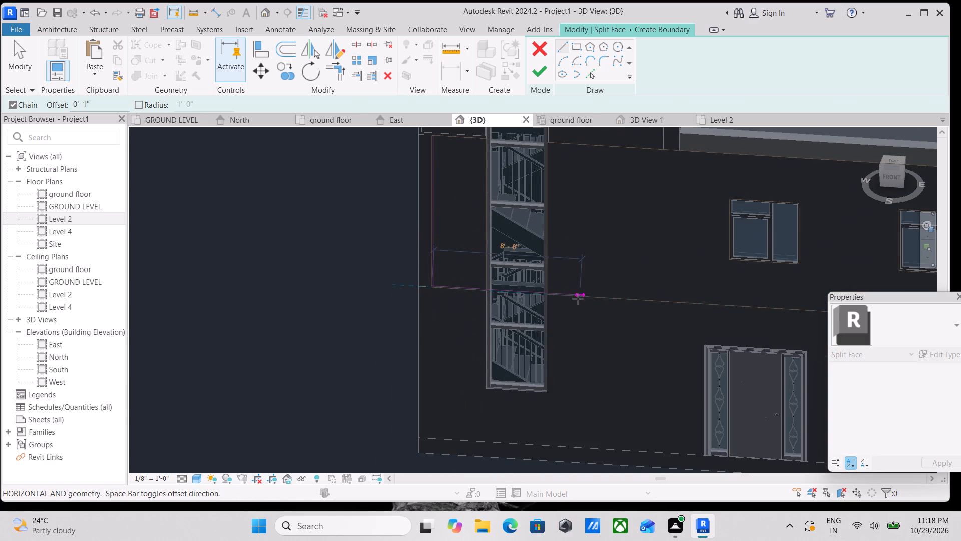
pyautogui.click(485, 287)
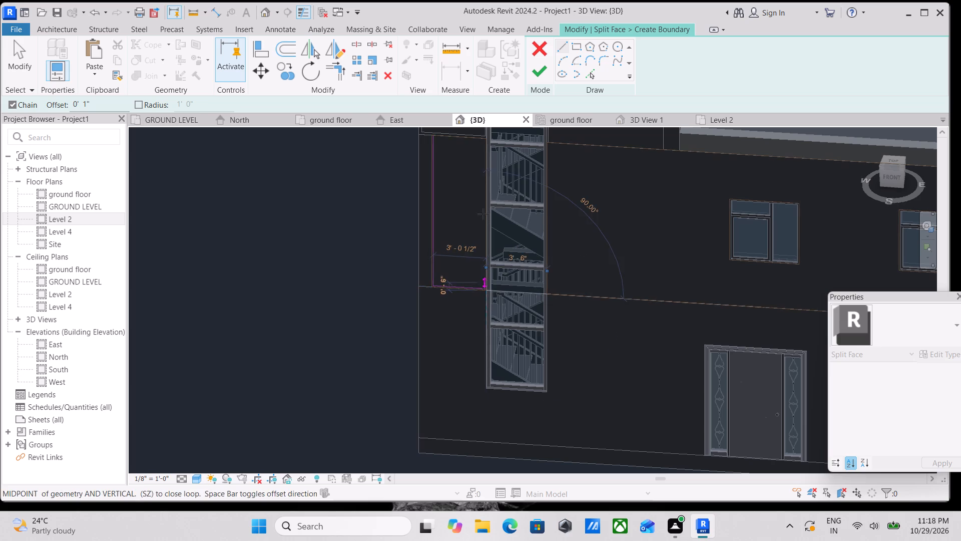
pyautogui.moveTo(483, 211); pyautogui.dragTo(470, 318, button='middle')
pyautogui.click(474, 245)
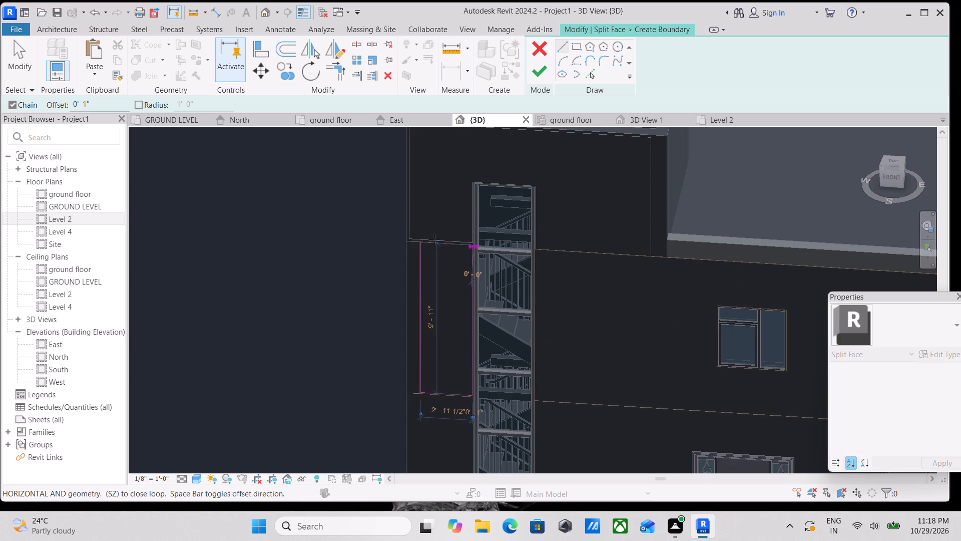
pyautogui.click(422, 239)
pyautogui.press('Escape')
pyautogui.scroll(3, 438, 242)
pyautogui.press('Escape')
# Sketch a closed full-storey boundary with zero offset from the Storefront's far side to the tower's extended split line, 6' 8 1/2" wide.
pyautogui.scroll(1, 436, 266)
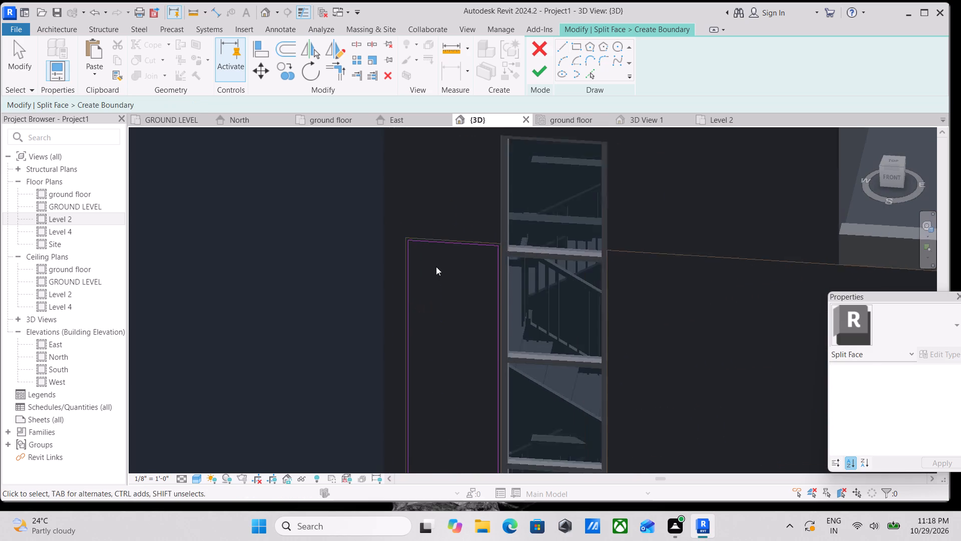
pyautogui.scroll(1, 436, 266)
pyautogui.scroll(-1, 457, 276)
pyautogui.moveTo(457, 276); pyautogui.dragTo(520, 43, button='middle')
pyautogui.scroll(2, 525, 274)
pyautogui.moveTo(542, 300); pyautogui.dragTo(269, 321, button='middle')
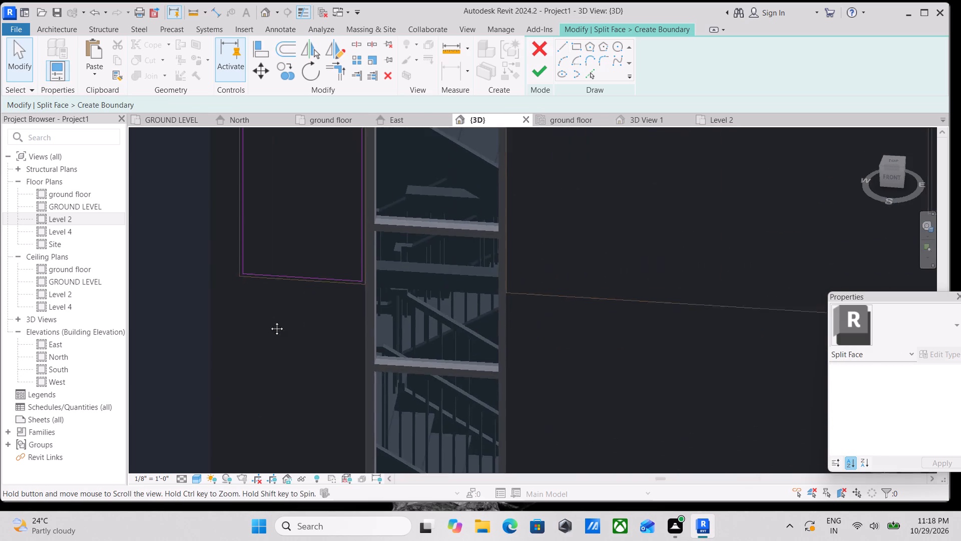
pyautogui.moveTo(269, 321); pyautogui.dragTo(266, 323, button='middle')
pyautogui.scroll(1, 252, 332)
pyautogui.scroll(-3, 480, 355)
pyautogui.moveTo(490, 349); pyautogui.dragTo(477, 357, button='middle')
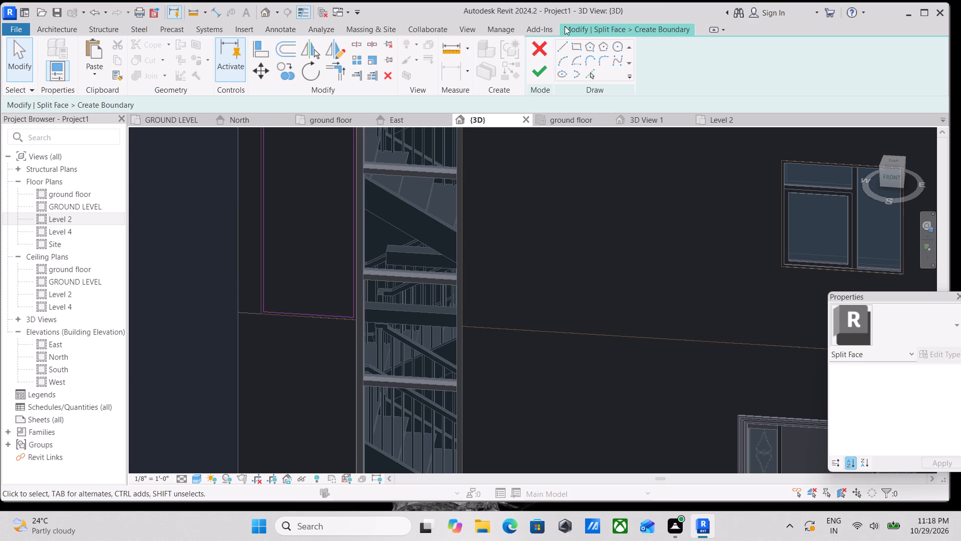
pyautogui.click(562, 44)
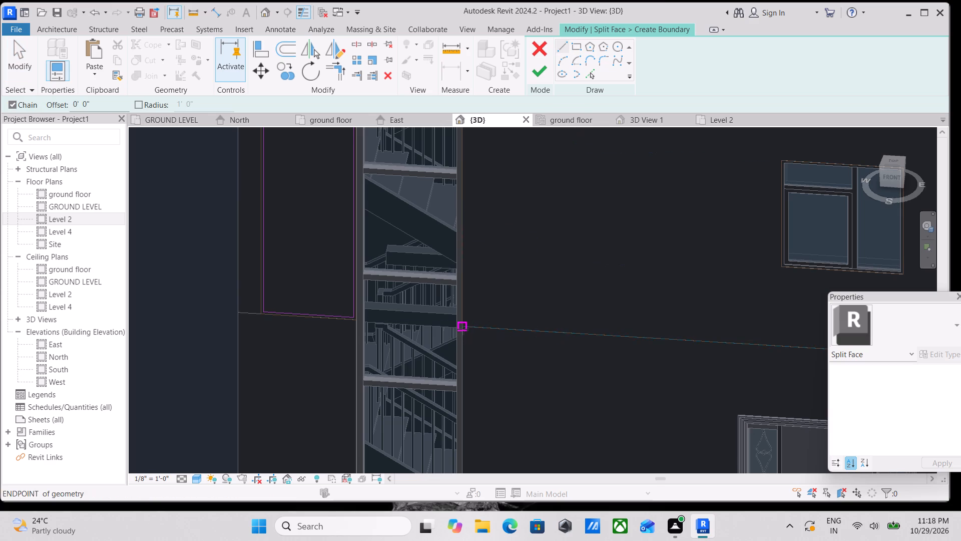
pyautogui.click(463, 329)
pyautogui.scroll(-1, 660, 346)
pyautogui.moveTo(660, 346); pyautogui.dragTo(704, 443, button='middle')
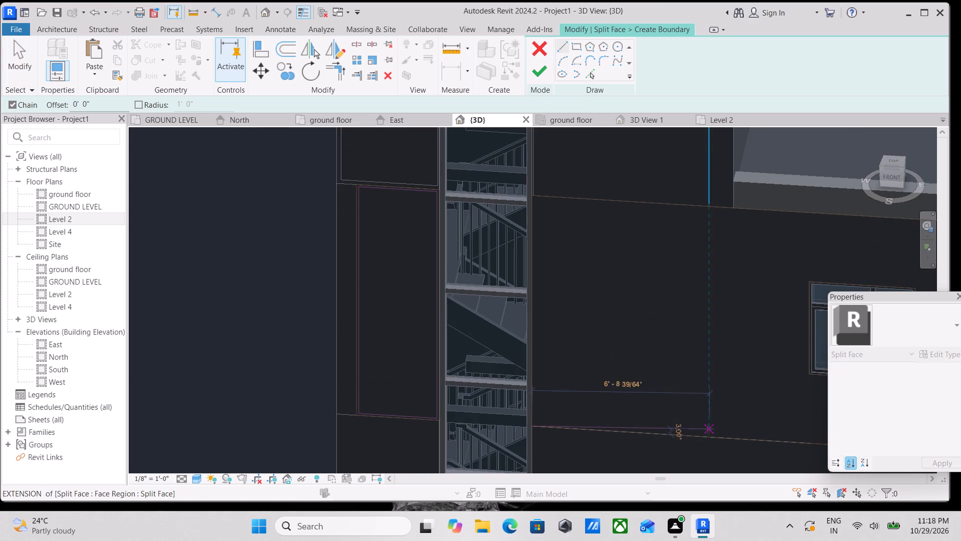
pyautogui.click(706, 435)
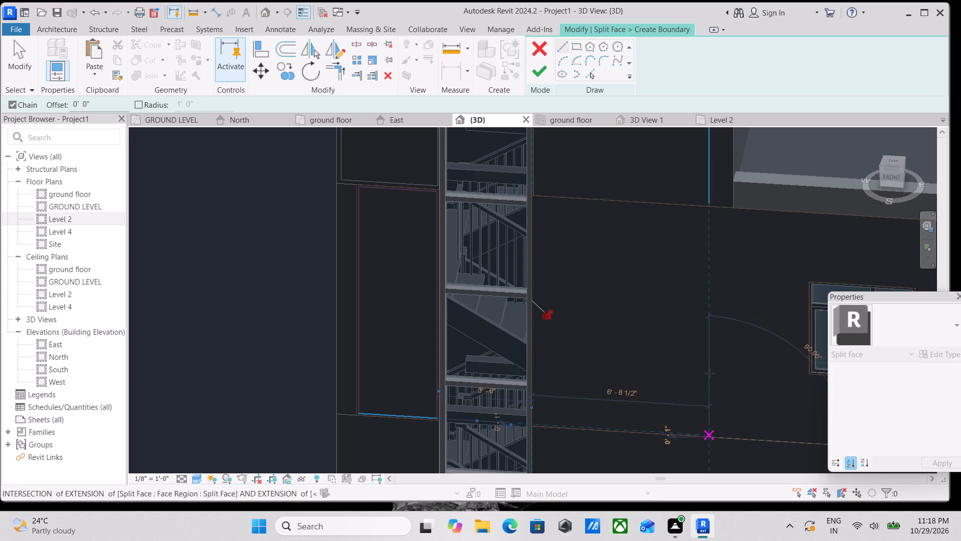
pyautogui.moveTo(707, 304); pyautogui.dragTo(710, 359, button='middle')
pyautogui.click(712, 262)
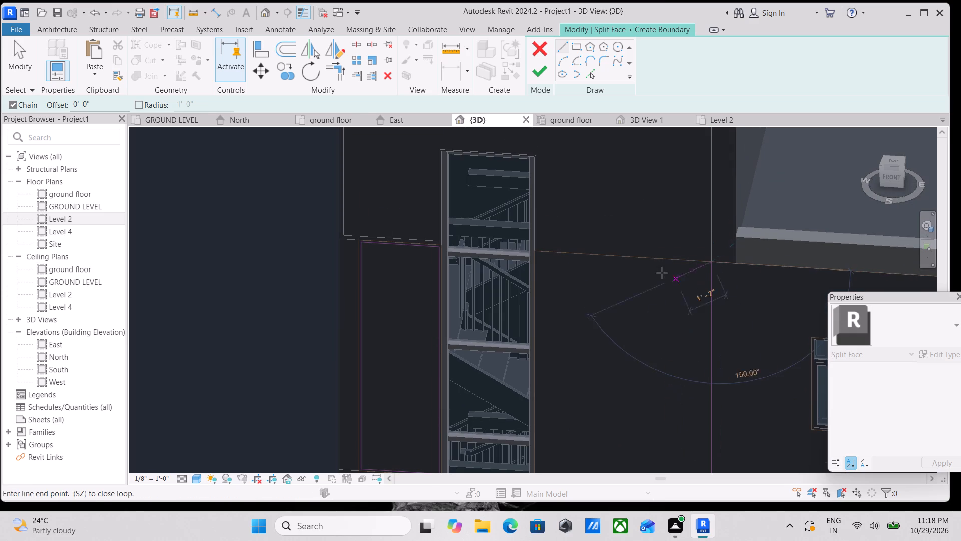
pyautogui.click(538, 250)
pyautogui.moveTo(539, 354); pyautogui.dragTo(574, 171, button='middle')
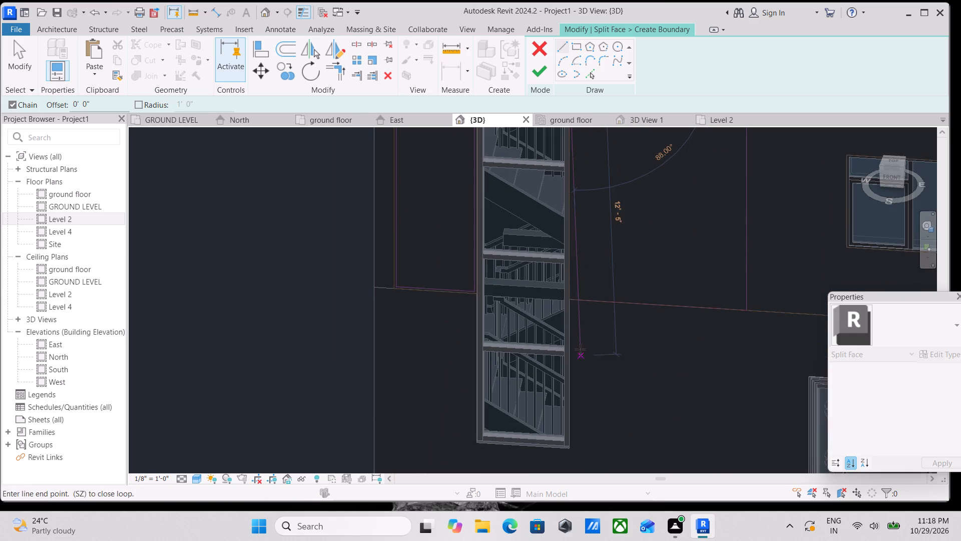
pyautogui.click(570, 303)
pyautogui.press('Escape')
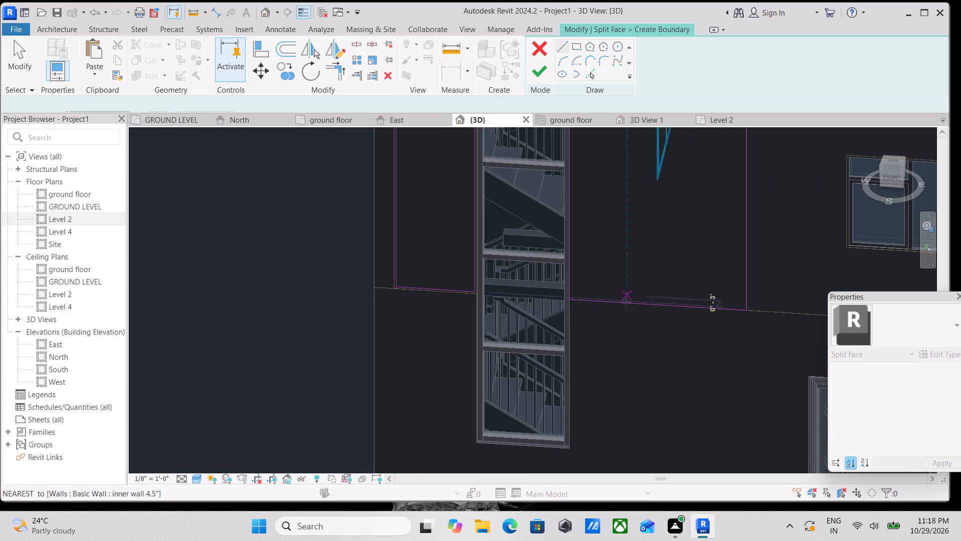
pyautogui.press('Escape')
pyautogui.press('Escape')
pyautogui.scroll(-3, 648, 321)
pyautogui.press('Escape')
pyautogui.scroll(-2, 652, 320)
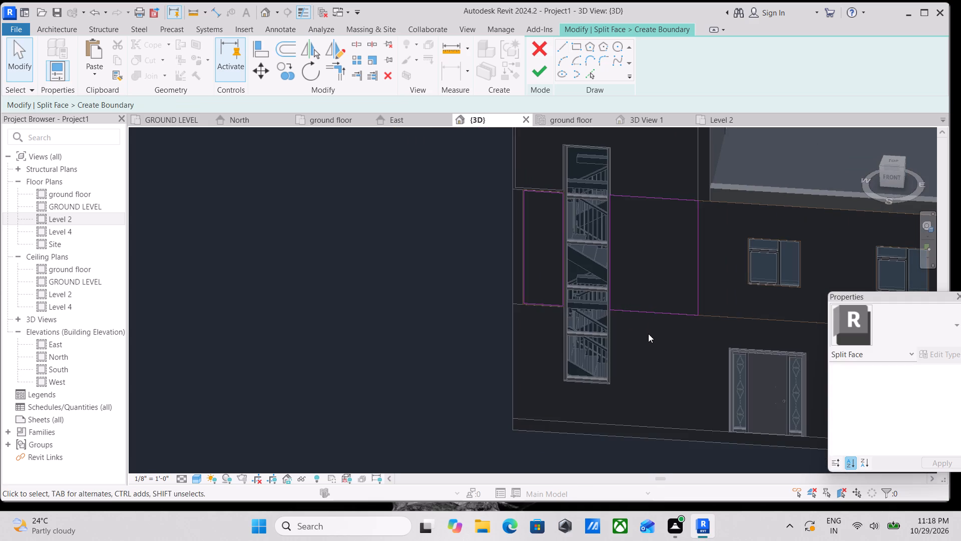
# Nudge all four lines of the wider boundary beside the Storefront about 2" inward.
pyautogui.keyDown('shift'); pyautogui.moveTo(646, 335); pyautogui.dragTo(681, 345, button='middle'); pyautogui.keyUp('shift')
pyautogui.scroll(3, 663, 304)
pyautogui.click(654, 297)
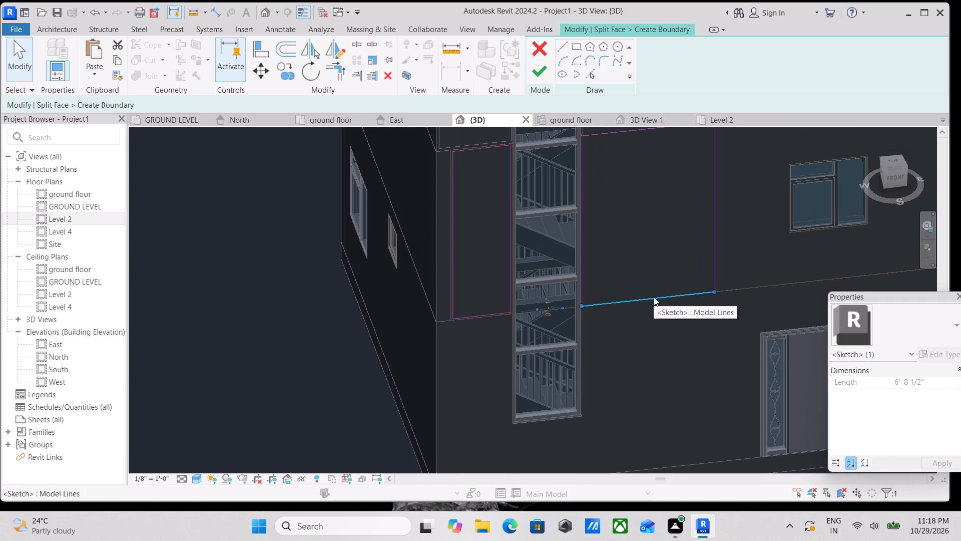
pyautogui.press('Up')
pyautogui.click(716, 256)
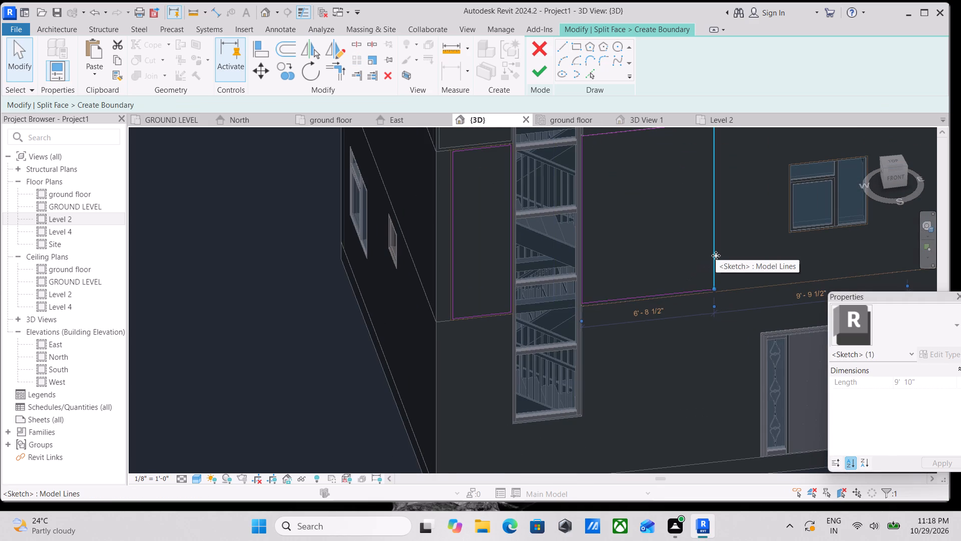
pyautogui.press('Left')
pyautogui.moveTo(673, 250); pyautogui.dragTo(673, 331, button='middle')
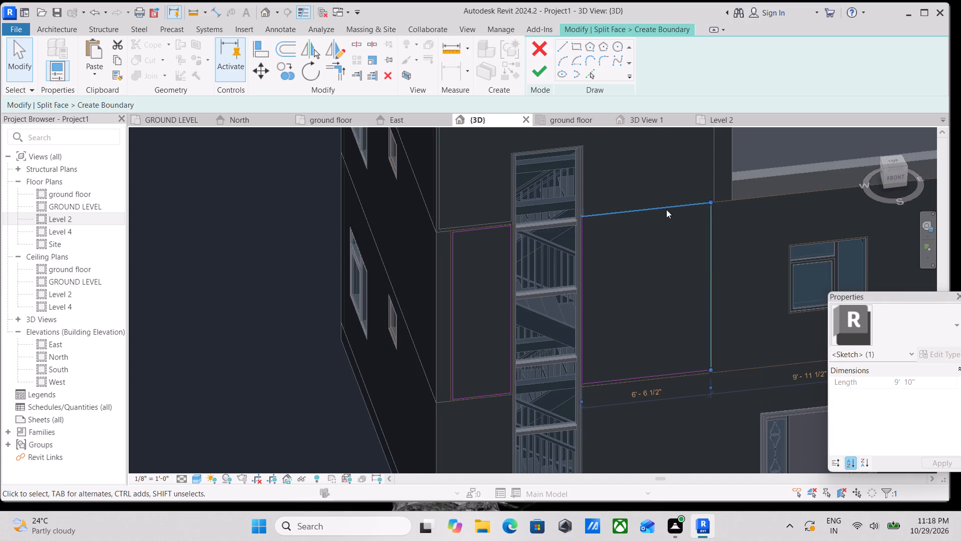
pyautogui.click(666, 207)
pyautogui.press('Down')
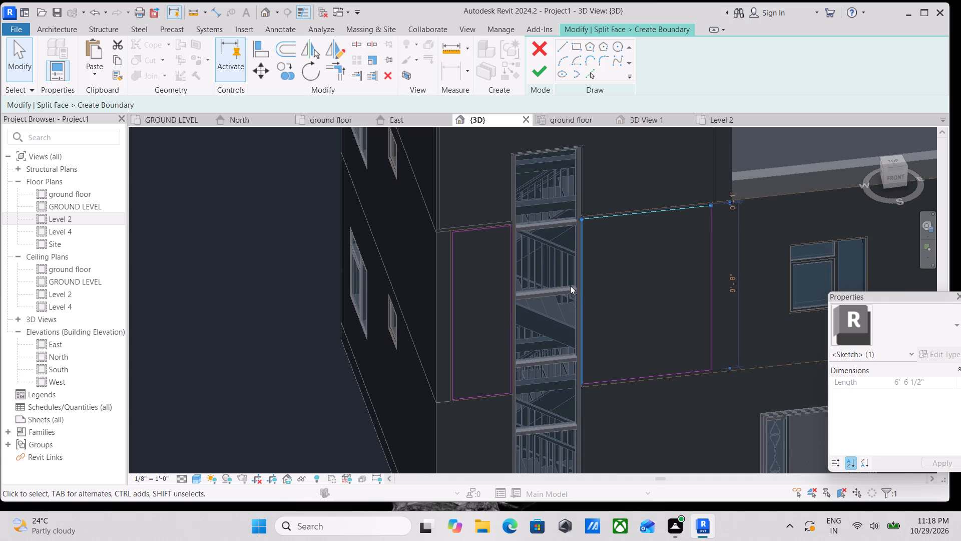
pyautogui.click(583, 283)
pyautogui.press('Right')
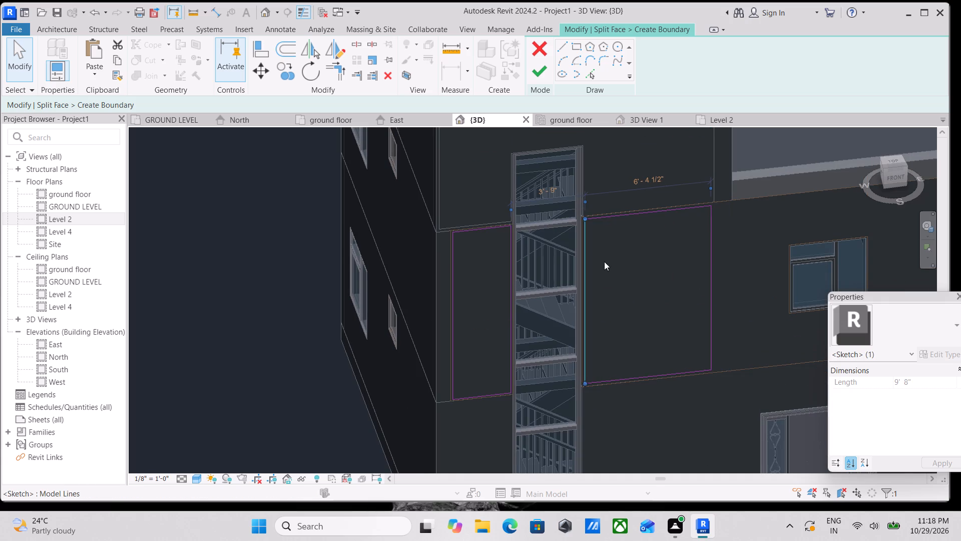
pyautogui.scroll(3, 586, 346)
pyautogui.scroll(3, 611, 386)
pyautogui.moveTo(618, 276); pyautogui.dragTo(617, 292, button='middle')
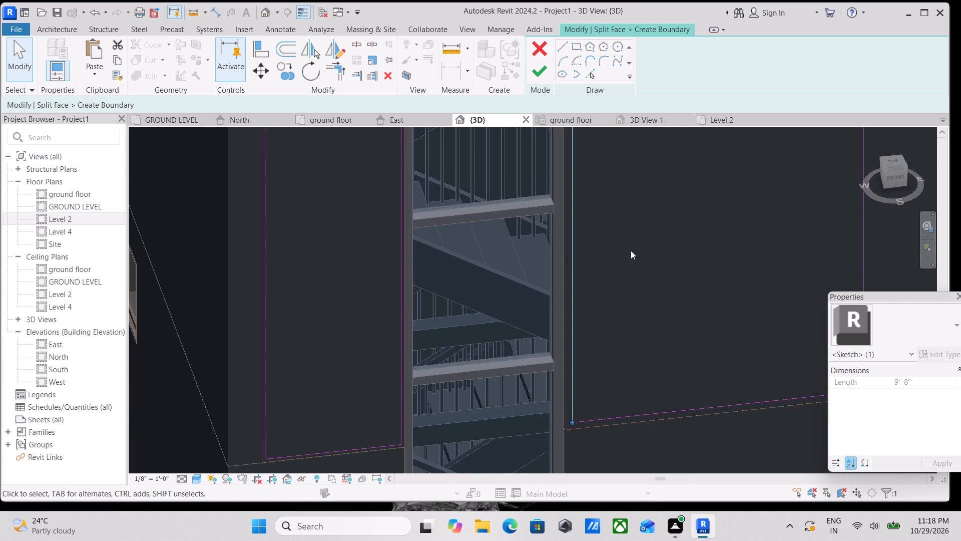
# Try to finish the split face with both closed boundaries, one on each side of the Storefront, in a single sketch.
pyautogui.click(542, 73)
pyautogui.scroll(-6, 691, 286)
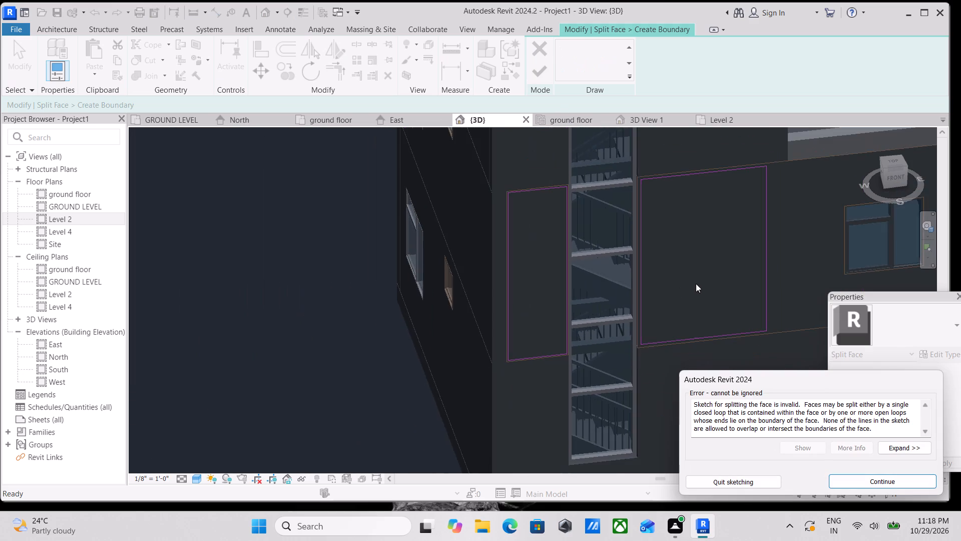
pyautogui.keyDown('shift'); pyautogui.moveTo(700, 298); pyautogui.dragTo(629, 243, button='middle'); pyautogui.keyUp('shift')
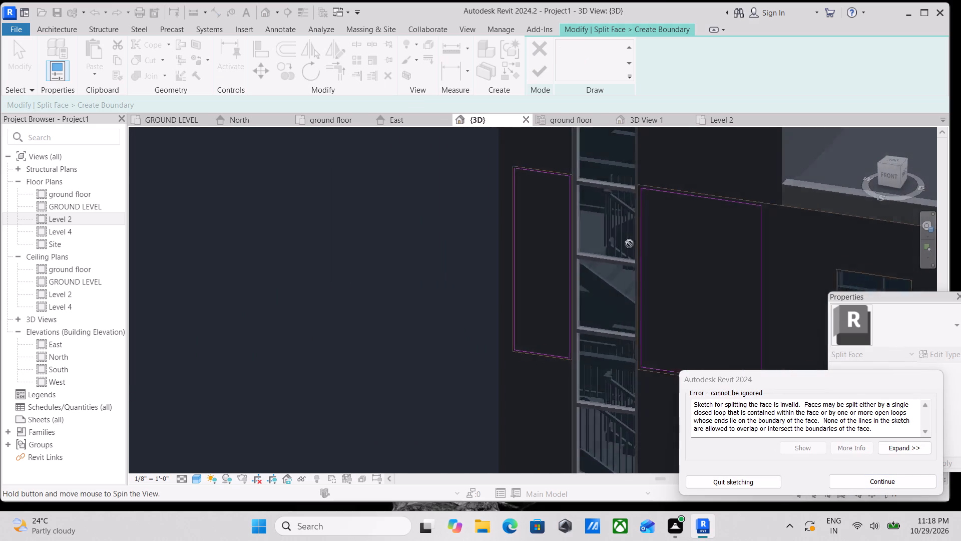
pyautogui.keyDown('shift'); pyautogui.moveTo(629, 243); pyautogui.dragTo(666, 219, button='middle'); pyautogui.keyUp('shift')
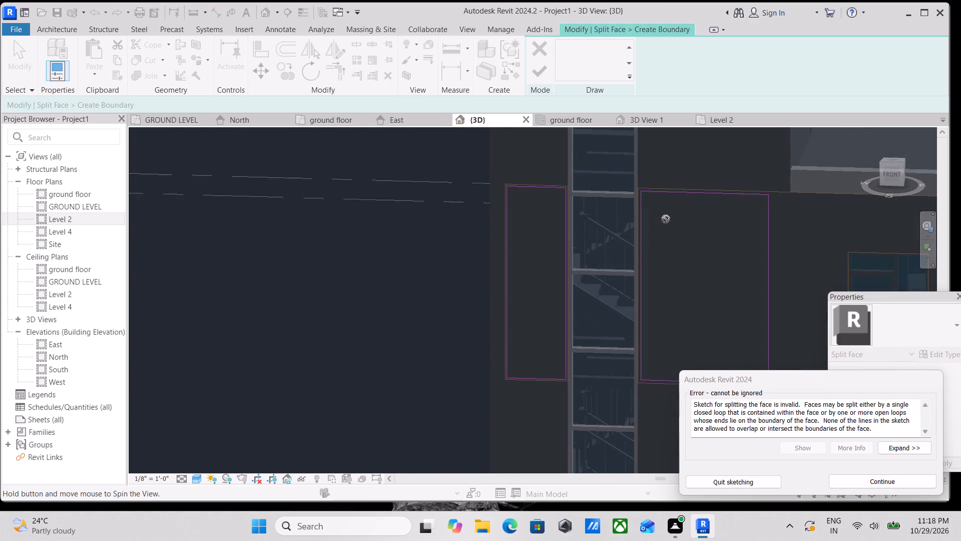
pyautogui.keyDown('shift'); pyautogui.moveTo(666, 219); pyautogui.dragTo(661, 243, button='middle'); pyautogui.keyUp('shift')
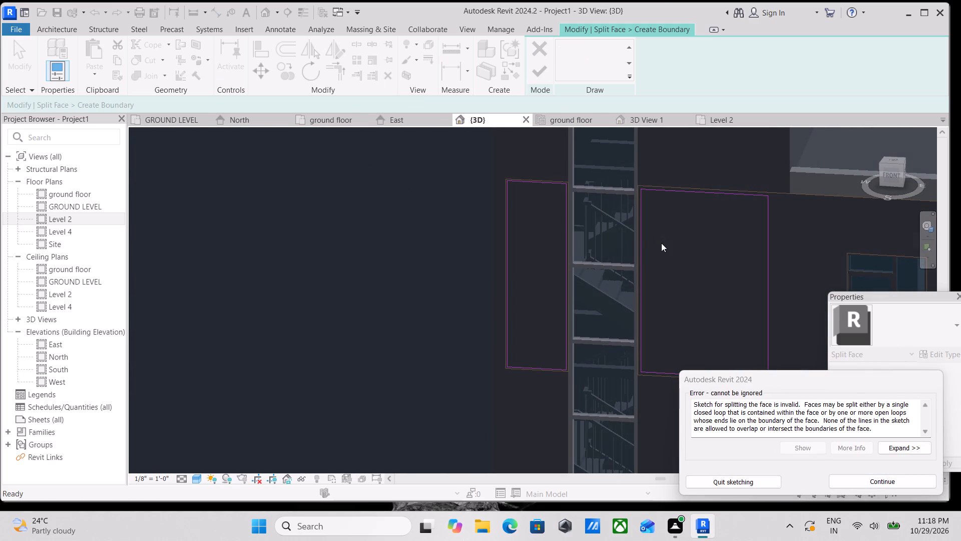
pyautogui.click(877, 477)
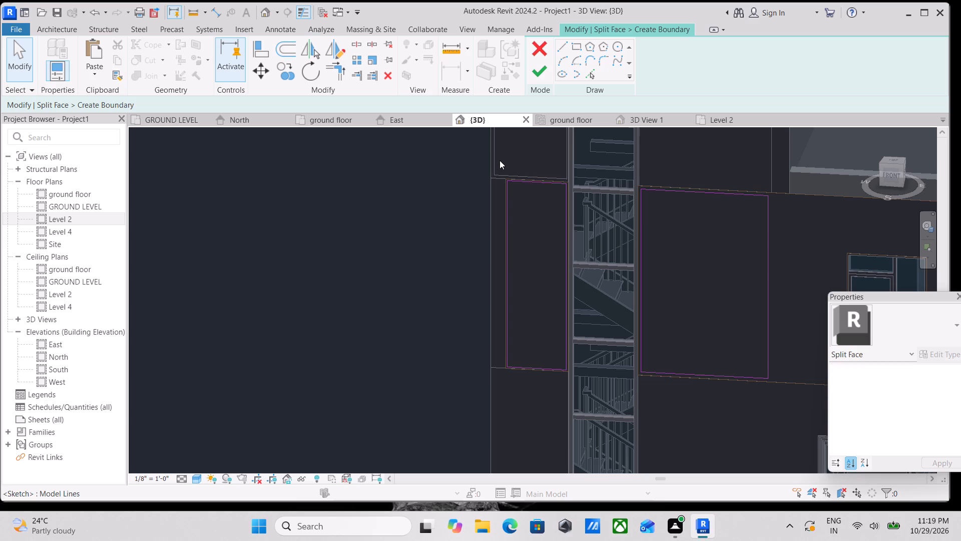
# Delete the narrow corner-side boundary and finish the split face with only the wider boundary on the Storefront's far side.
pyautogui.moveTo(500, 160); pyautogui.dragTo(580, 386)
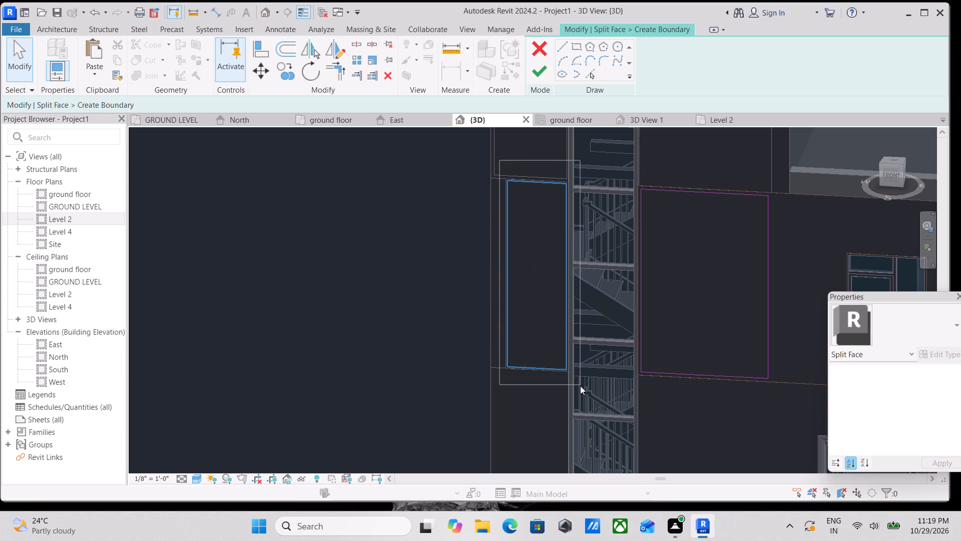
pyautogui.moveTo(580, 386); pyautogui.dragTo(583, 386)
pyautogui.scroll(-3, 570, 340)
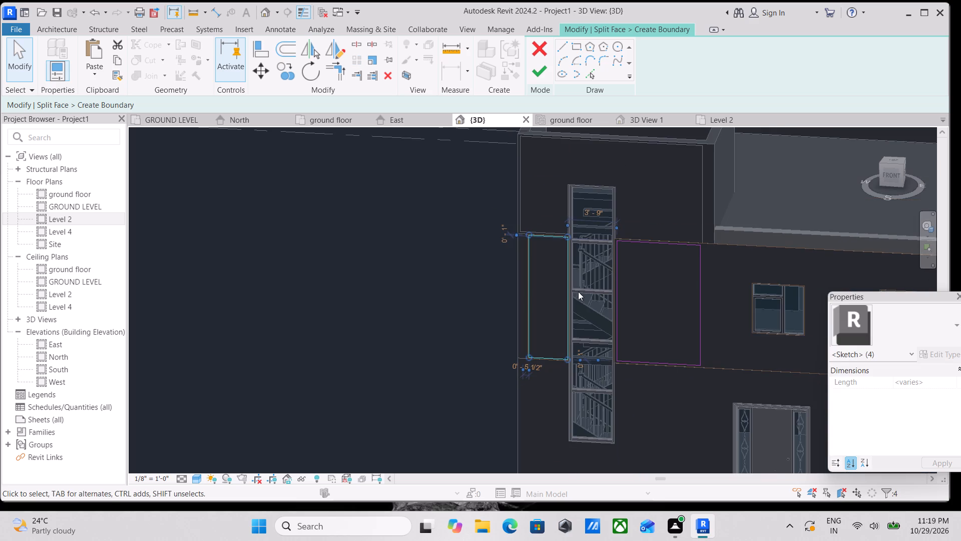
pyautogui.rightClick(580, 241)
pyautogui.click(650, 318)
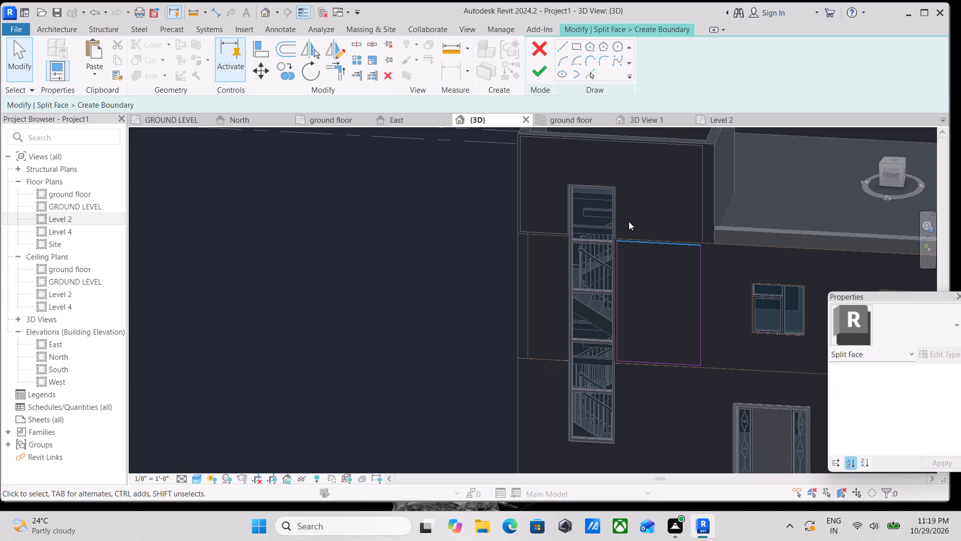
pyautogui.click(541, 76)
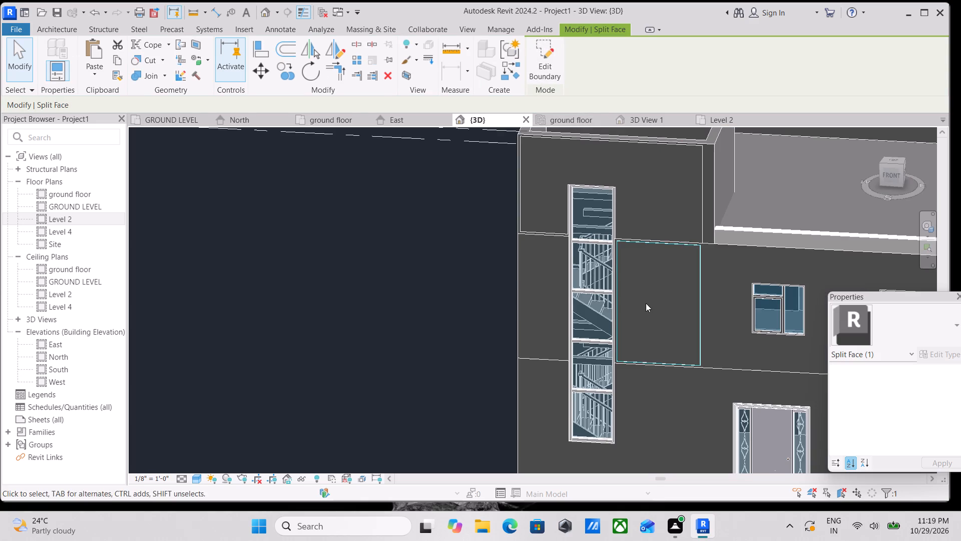
pyautogui.press('Escape')
# Split the middle-storey face between its corner-side edge and the Storefront with a rectangle inset by a 1" offset, about 9' 10" tall.
pyautogui.scroll(1, 527, 292)
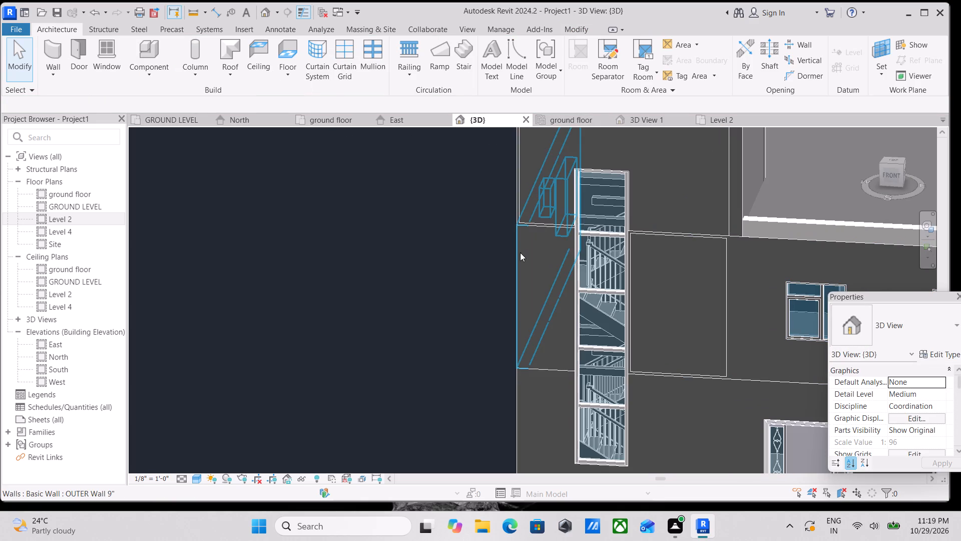
pyautogui.click(763, 239)
pyautogui.press('Escape')
pyautogui.scroll(2, 617, 279)
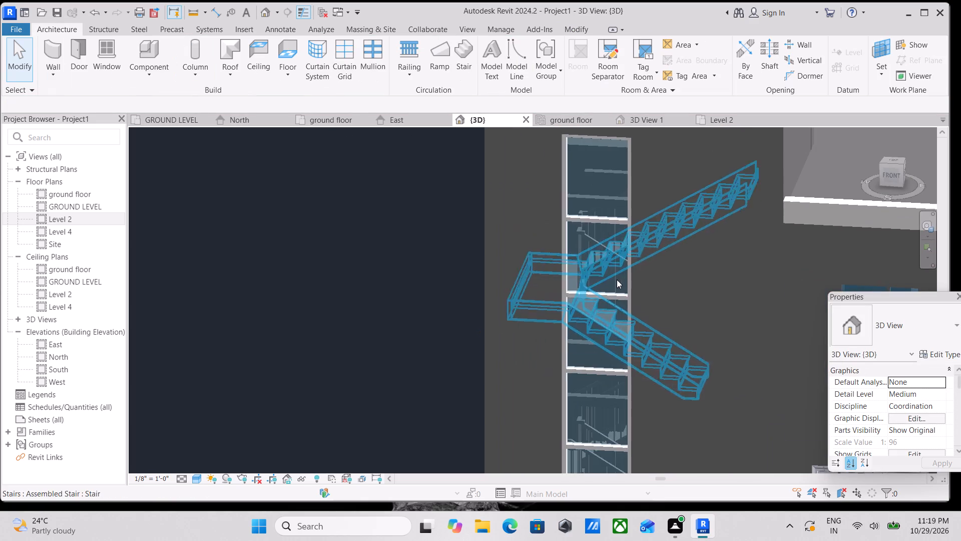
pyautogui.press('s')
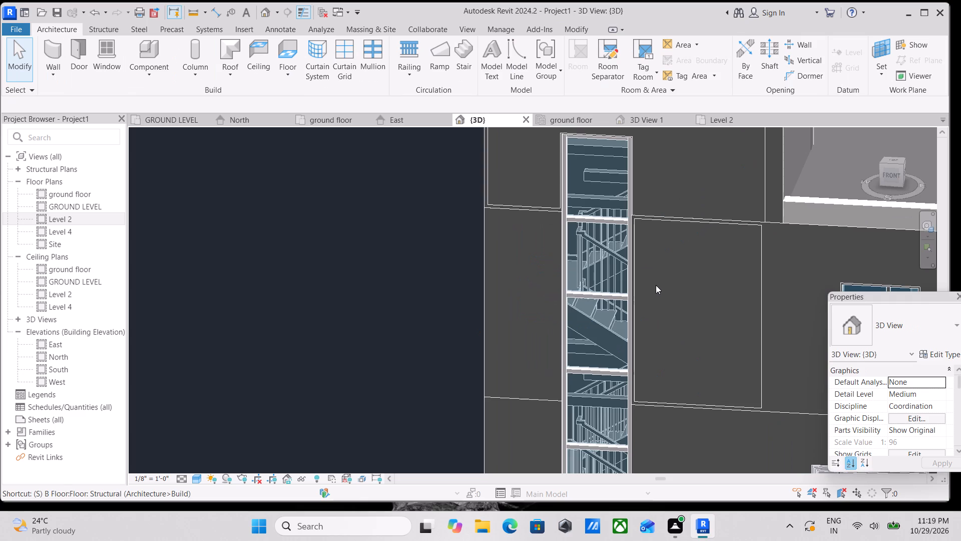
pyautogui.press('f')
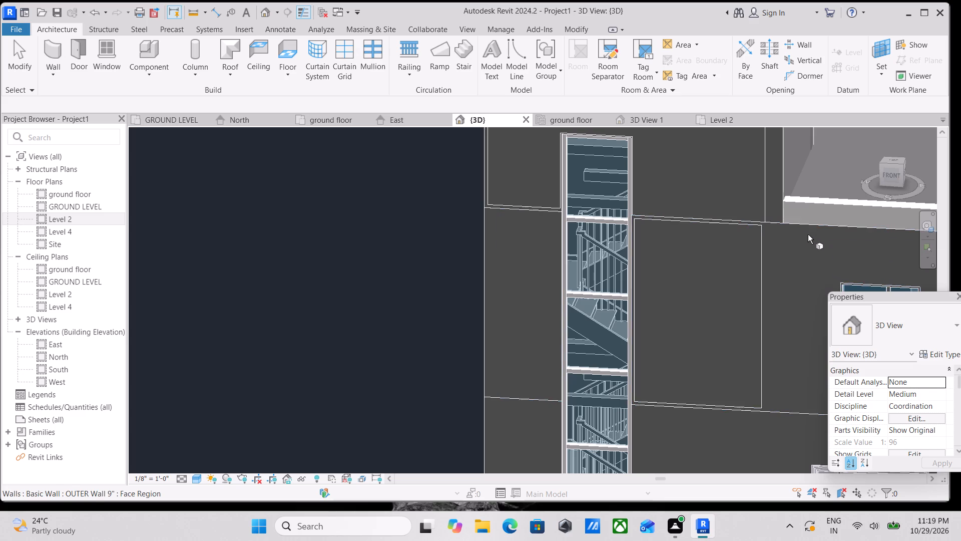
pyautogui.scroll(-2, 807, 248)
pyautogui.keyDown('shift'); pyautogui.moveTo(792, 269); pyautogui.dragTo(801, 321, button='middle'); pyautogui.keyUp('shift')
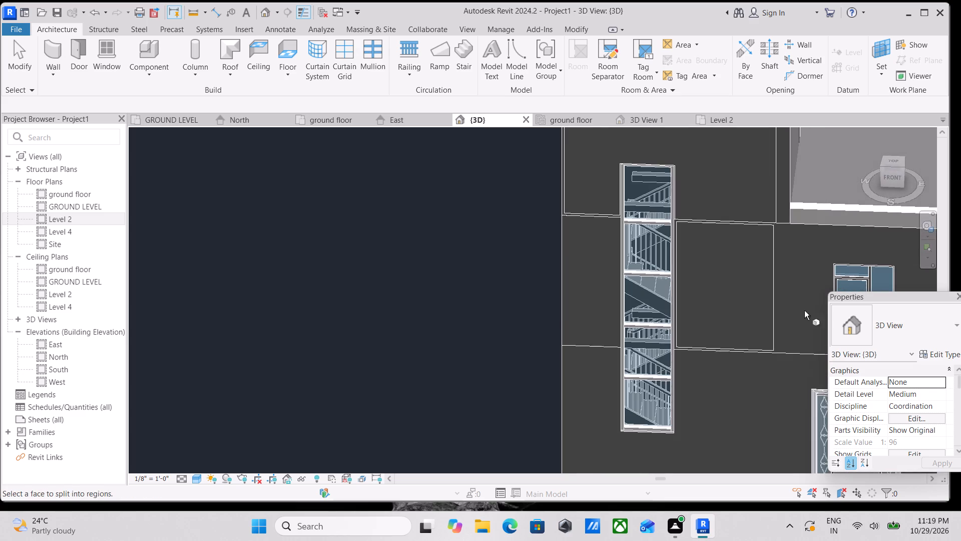
pyautogui.click(579, 216)
pyautogui.scroll(2, 615, 246)
pyautogui.scroll(2, 597, 284)
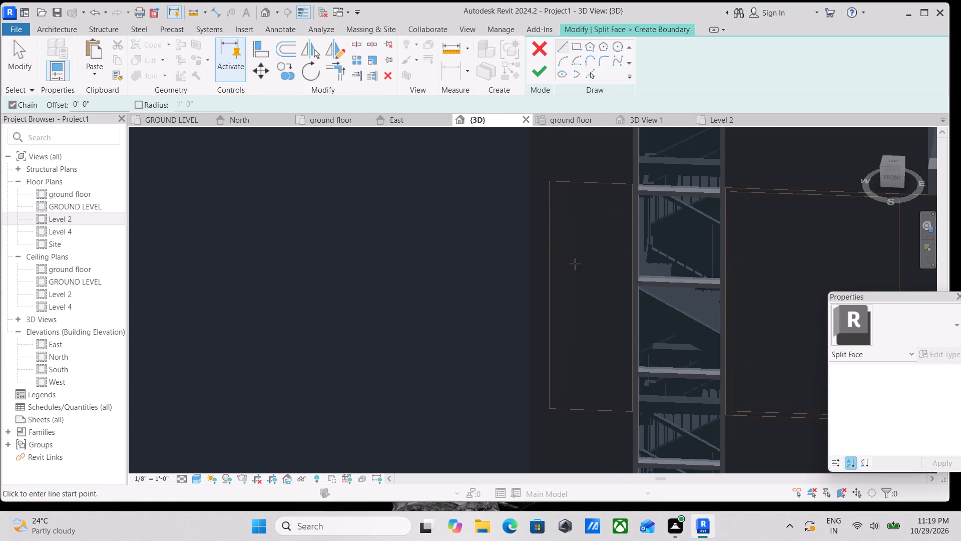
pyautogui.click(572, 46)
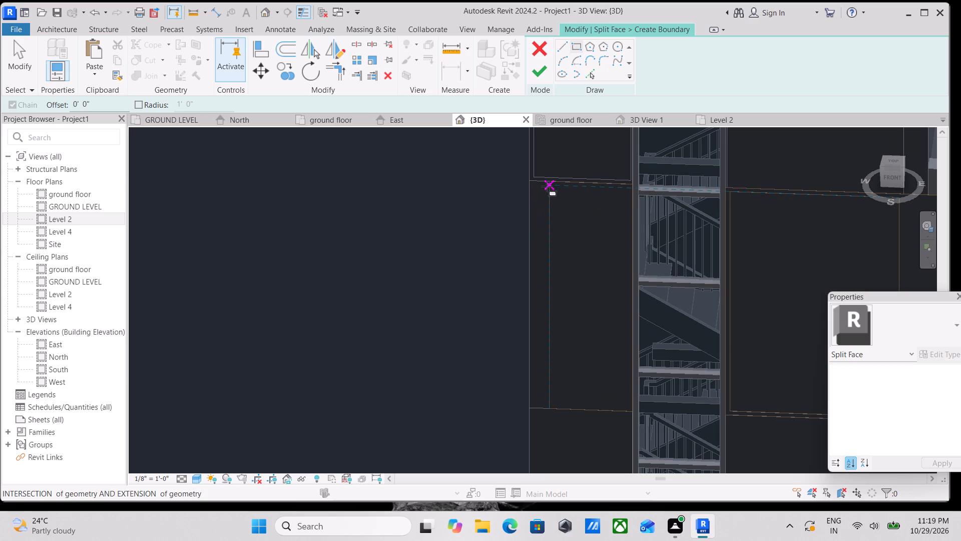
pyautogui.click(547, 186)
pyautogui.press('Escape')
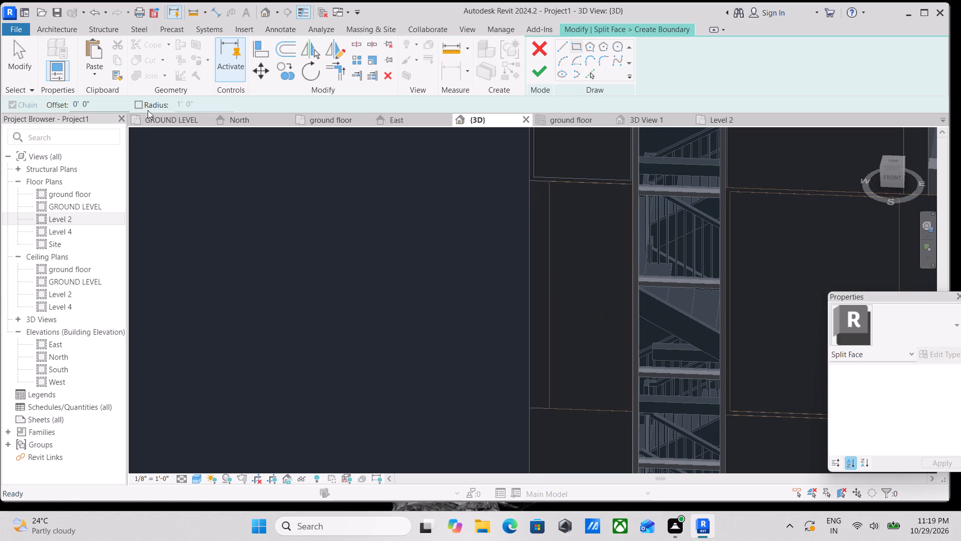
pyautogui.moveTo(120, 107); pyautogui.dragTo(65, 103)
pyautogui.press('1')
pyautogui.hotkey('shift', '"')
pyautogui.press('Return')
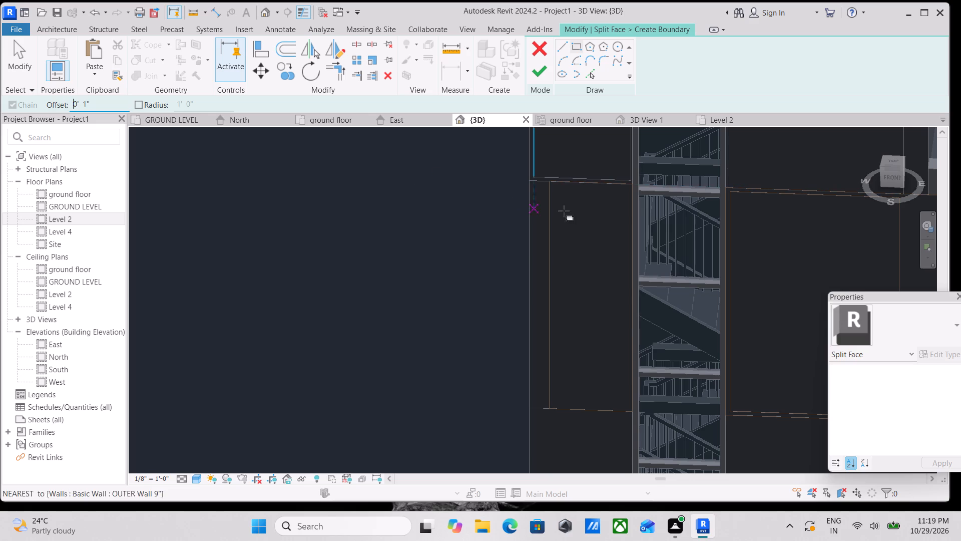
pyautogui.click(552, 185)
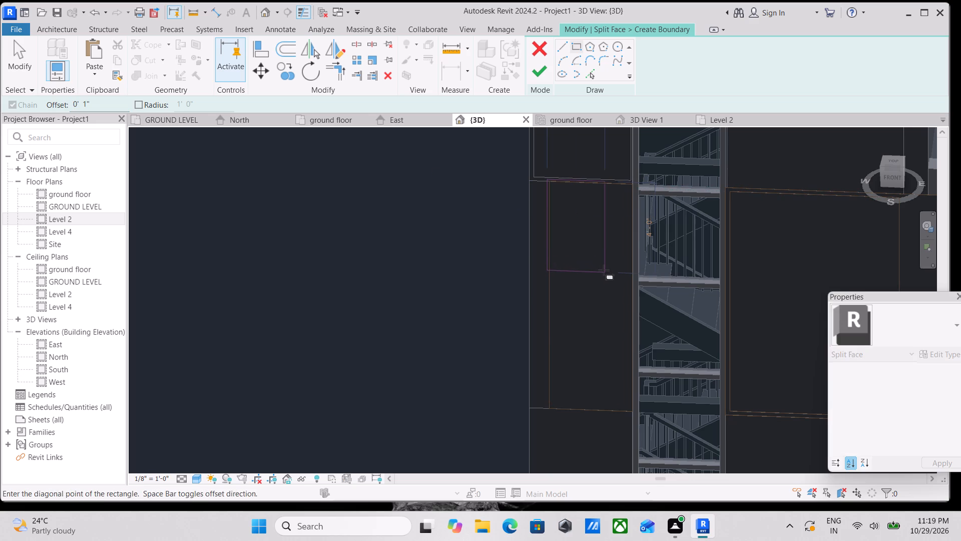
pyautogui.press('space')
pyautogui.moveTo(617, 342); pyautogui.dragTo(600, 258, button='middle')
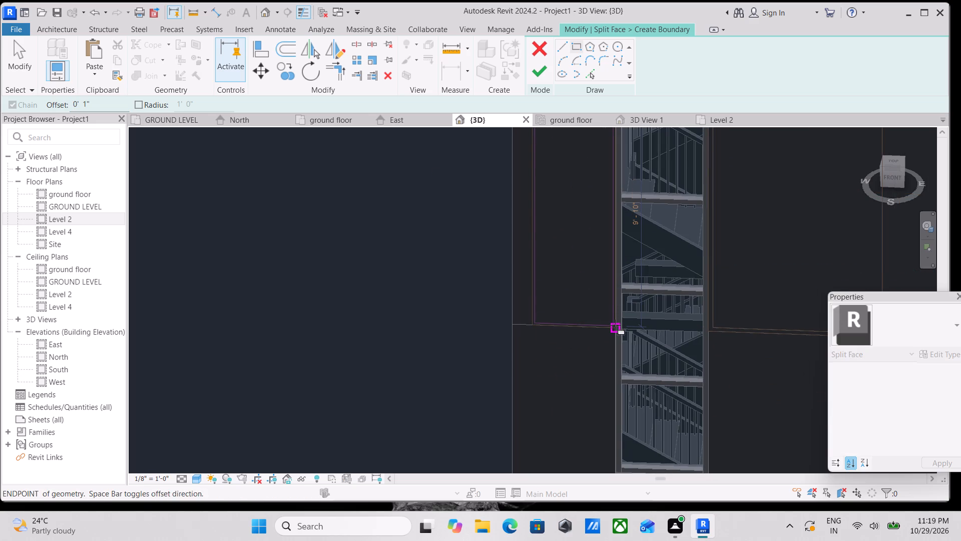
pyautogui.click(615, 325)
pyautogui.click(546, 78)
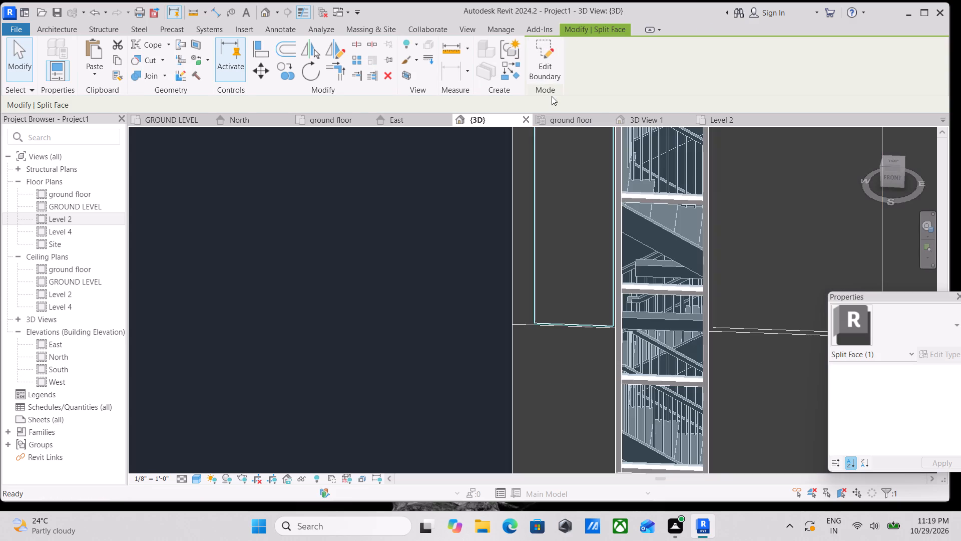
pyautogui.scroll(-6, 593, 248)
pyautogui.press('Escape')
pyautogui.scroll(-1, 619, 286)
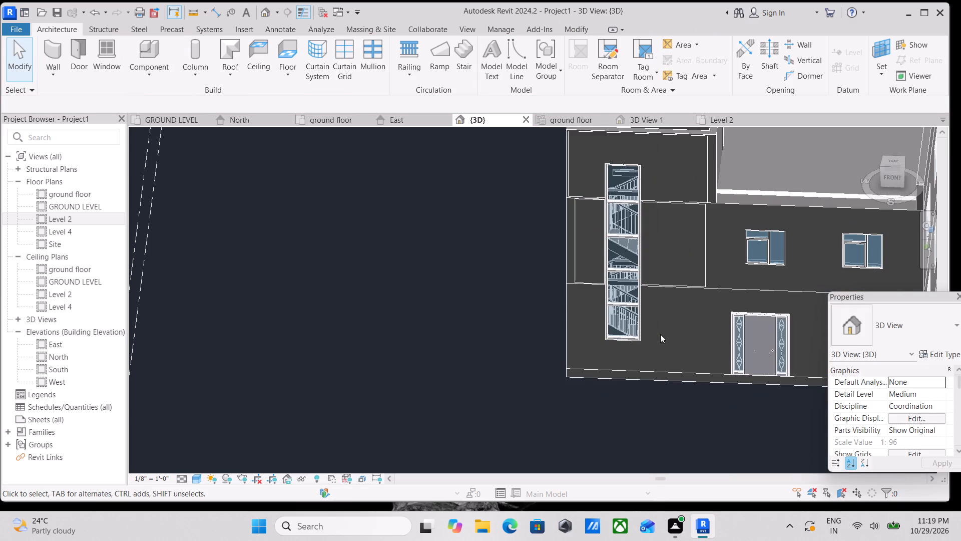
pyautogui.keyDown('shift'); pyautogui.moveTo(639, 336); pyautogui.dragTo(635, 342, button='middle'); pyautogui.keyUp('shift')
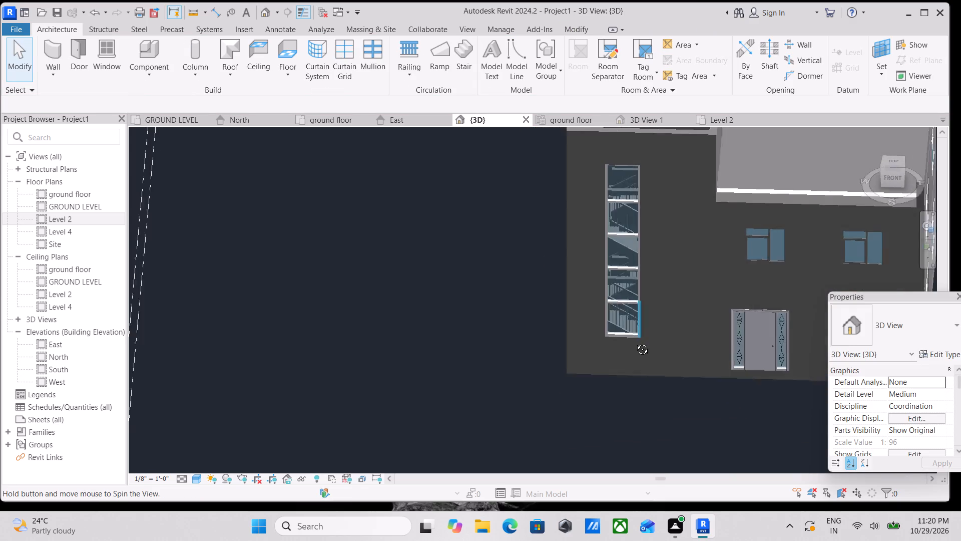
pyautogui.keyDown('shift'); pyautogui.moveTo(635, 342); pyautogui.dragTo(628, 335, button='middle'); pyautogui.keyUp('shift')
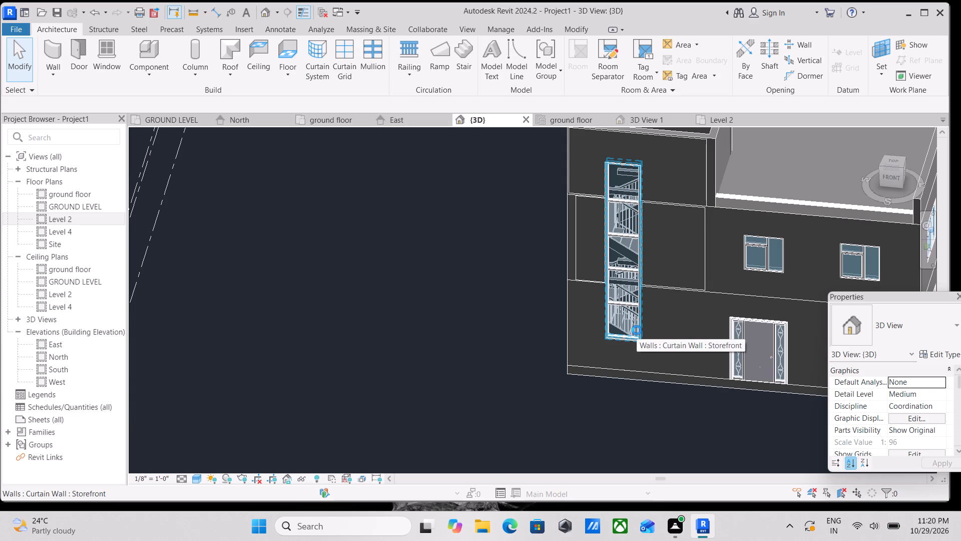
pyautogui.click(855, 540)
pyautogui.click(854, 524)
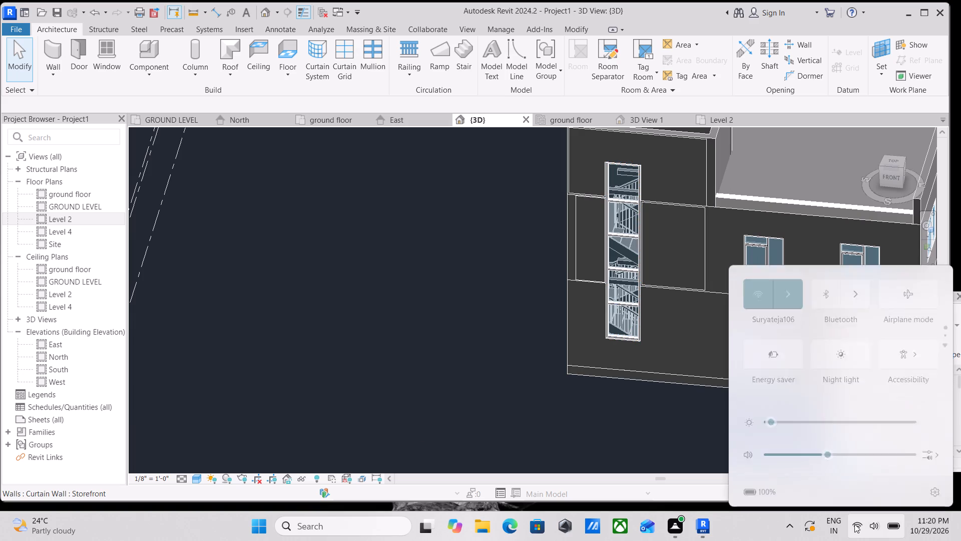
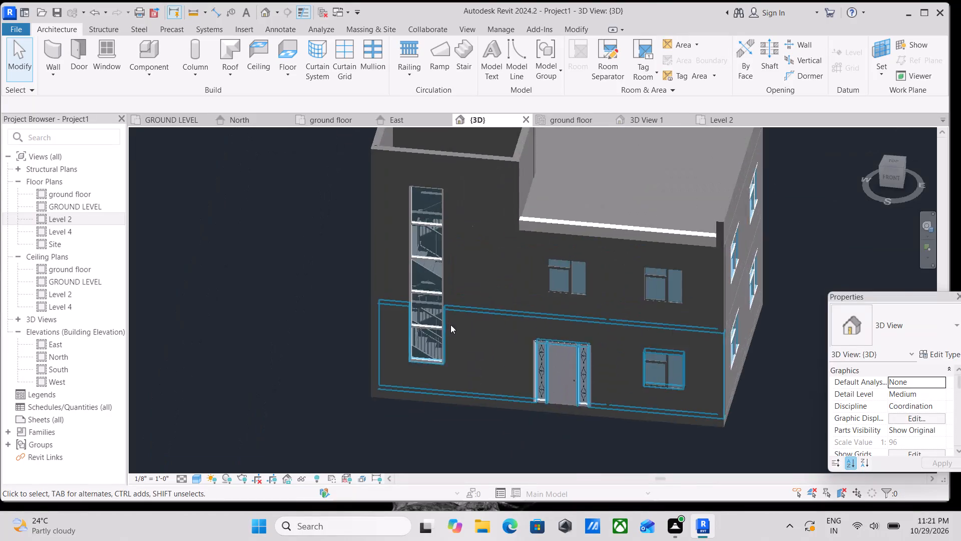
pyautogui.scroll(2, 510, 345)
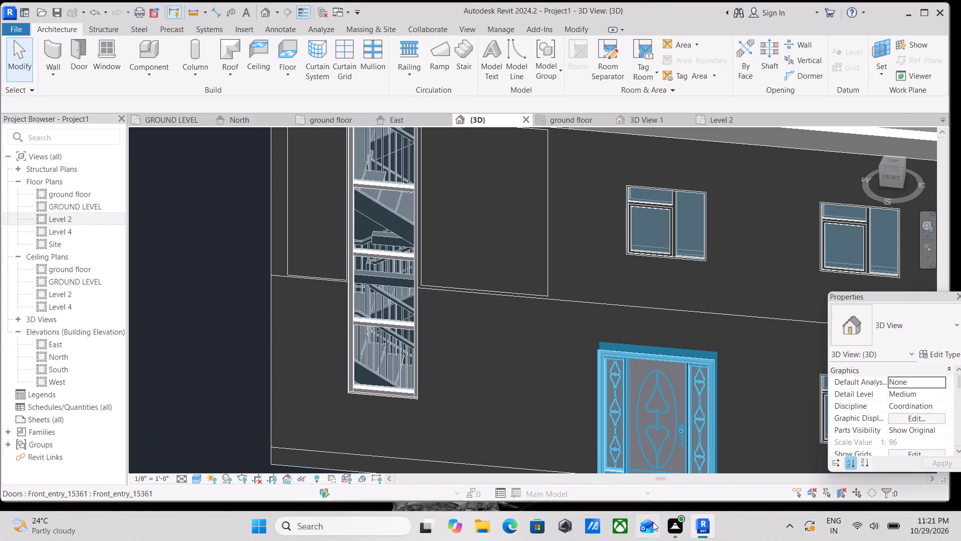
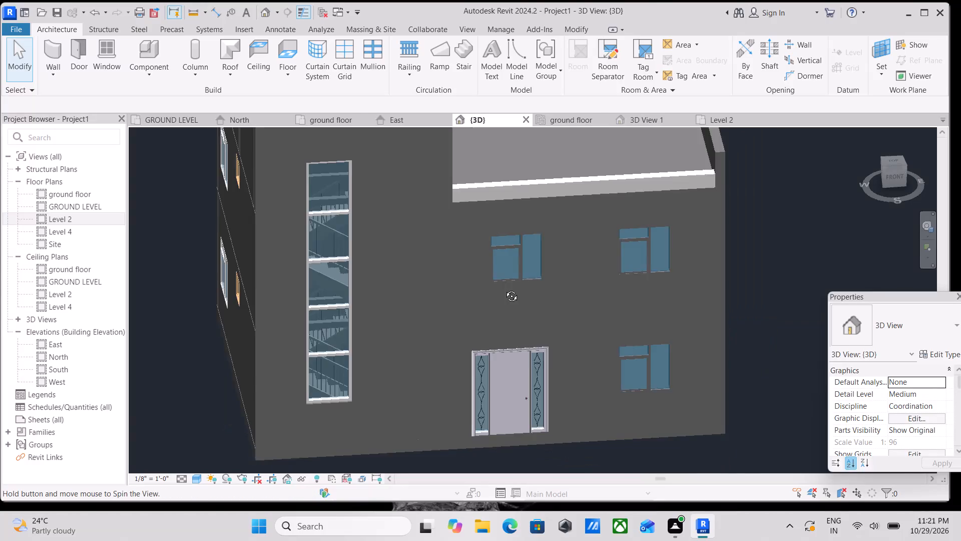
# Examine the flat roof, the open stair tower and the front facade from several angles.
pyautogui.scroll(-1, 504, 289)
pyautogui.moveTo(505, 293); pyautogui.dragTo(515, 384, button='middle')
pyautogui.scroll(1, 515, 384)
pyautogui.scroll(-2, 529, 349)
pyautogui.moveTo(529, 349); pyautogui.dragTo(659, 367, button='middle')
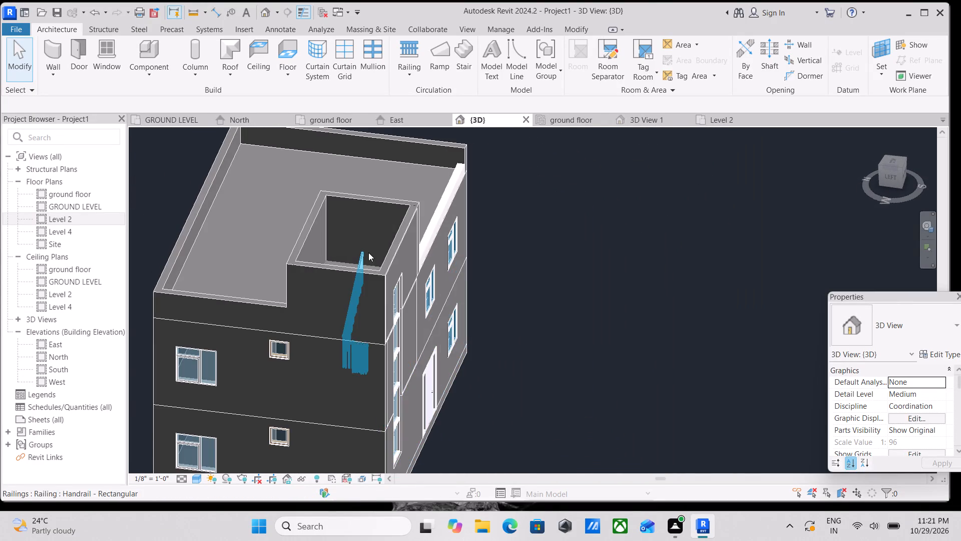
pyautogui.keyDown('shift'); pyautogui.moveTo(371, 255); pyautogui.dragTo(571, 466, button='middle'); pyautogui.keyUp('shift')
pyautogui.keyDown('shift'); pyautogui.moveTo(405, 352); pyautogui.dragTo(610, 316, button='middle'); pyautogui.keyUp('shift')
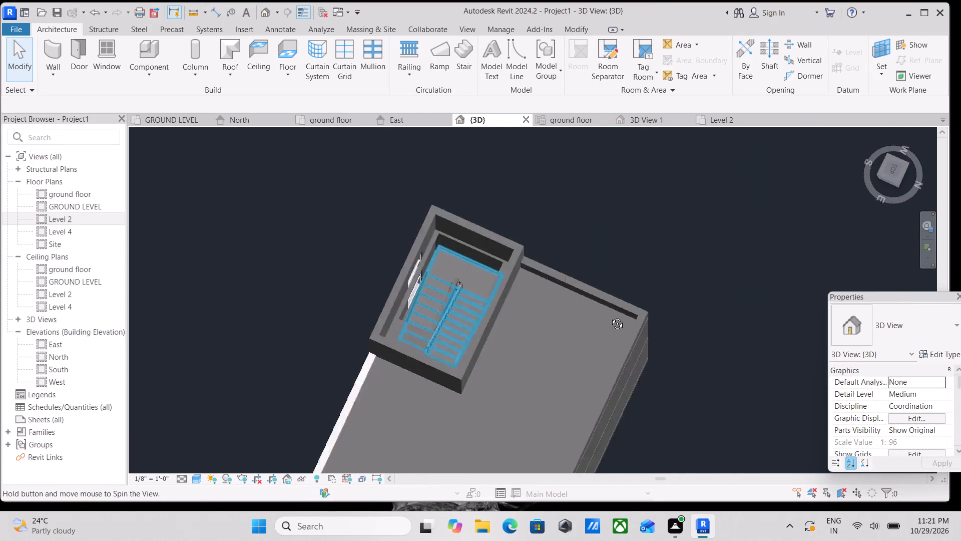
pyautogui.keyDown('shift'); pyautogui.moveTo(610, 316); pyautogui.dragTo(722, 280, button='middle'); pyautogui.keyUp('shift')
pyautogui.keyDown('shift'); pyautogui.moveTo(584, 346); pyautogui.dragTo(634, 219, button='middle'); pyautogui.keyUp('shift')
pyautogui.keyDown('shift'); pyautogui.scroll(-1, 590, 312); pyautogui.keyUp('shift')
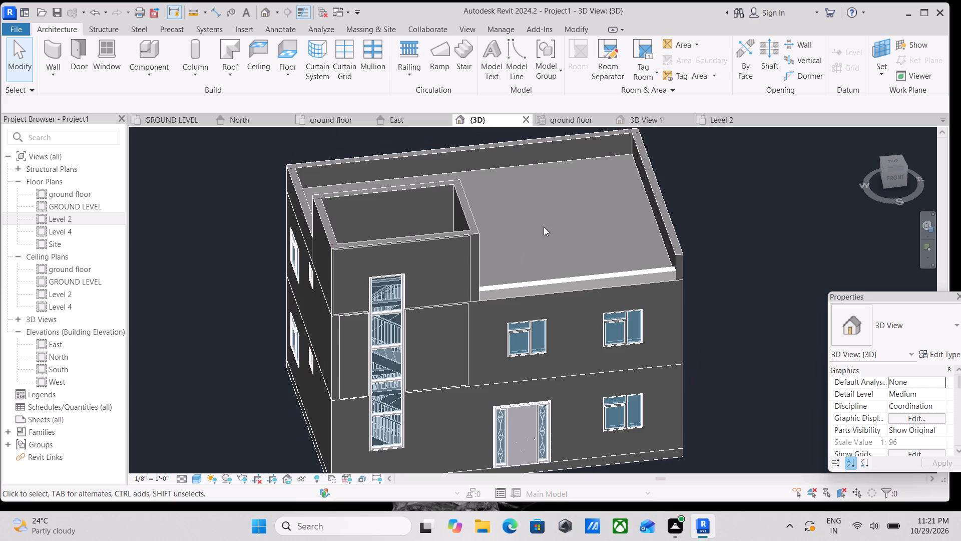
pyautogui.scroll(-2, 597, 217)
pyautogui.press('Escape')
pyautogui.scroll(-1, 561, 266)
pyautogui.moveTo(561, 266); pyautogui.dragTo(563, 284, button='middle')
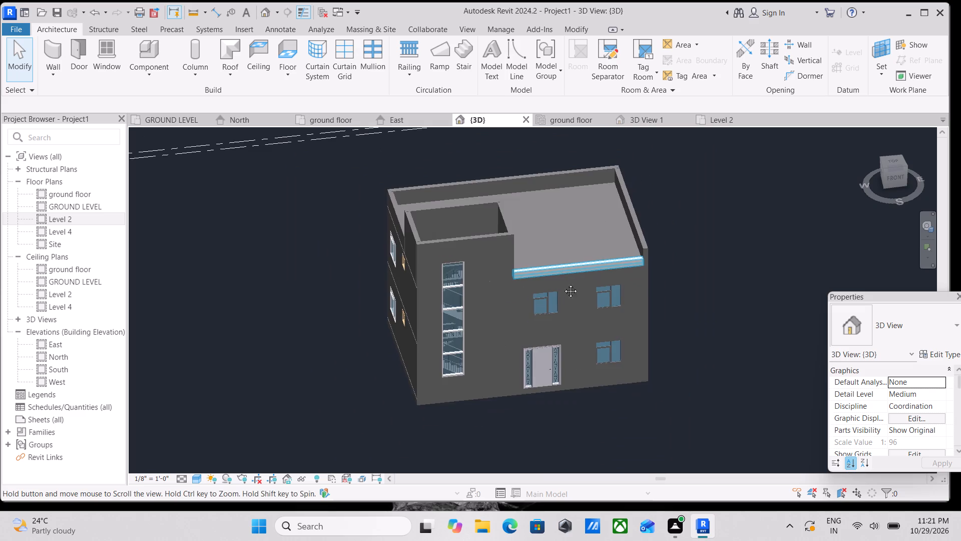
pyautogui.moveTo(563, 284); pyautogui.dragTo(564, 284, button='middle')
# Examine the front facade straight on and from above, including the low parapet along the roof's front edge.
pyautogui.click(889, 178)
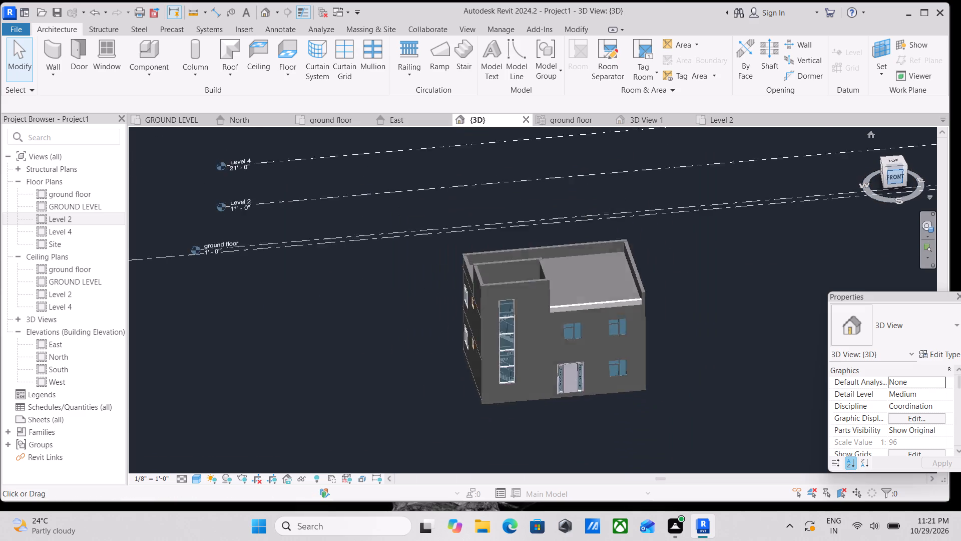
pyautogui.scroll(3, 633, 260)
pyautogui.scroll(2, 547, 300)
pyautogui.scroll(6, 457, 351)
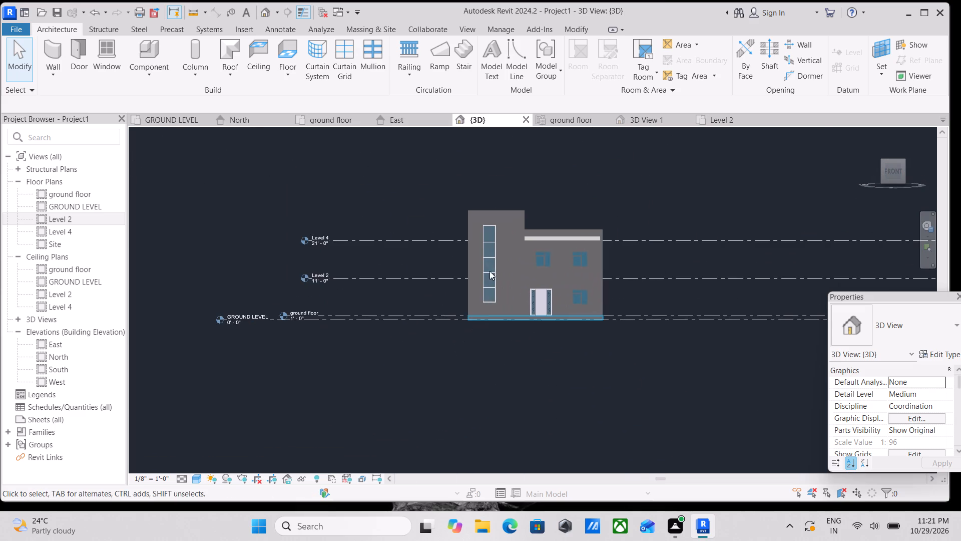
pyautogui.scroll(3, 494, 231)
pyautogui.moveTo(551, 227); pyautogui.dragTo(490, 272, button='middle')
pyautogui.scroll(2, 551, 275)
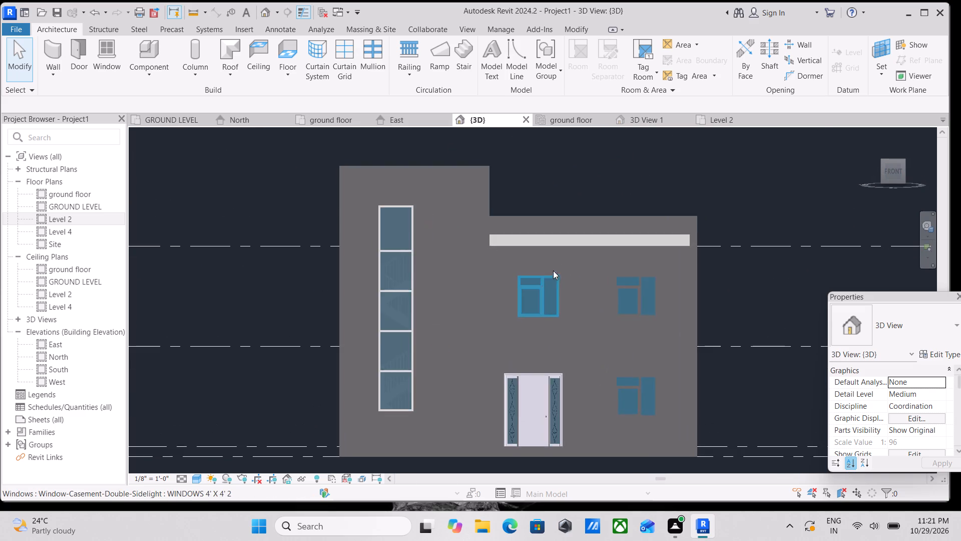
pyautogui.scroll(-4, 562, 257)
pyautogui.keyDown('shift'); pyautogui.moveTo(562, 259); pyautogui.dragTo(596, 442, button='middle'); pyautogui.keyUp('shift')
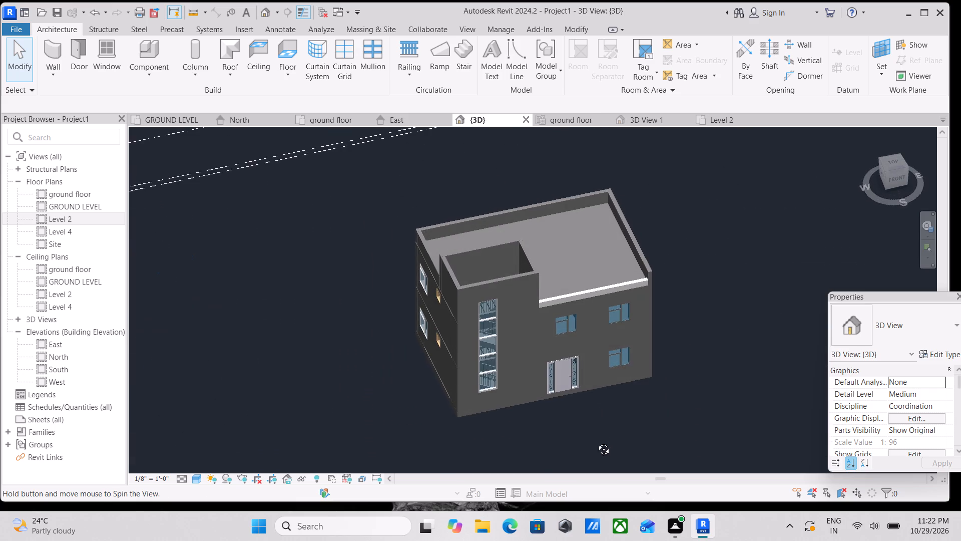
# Sketch a Handrail - Rectangular railing about 20' 1" long, based on Level 2, along the roof's front edge from stair tower to side parapet.
pyautogui.click(408, 69)
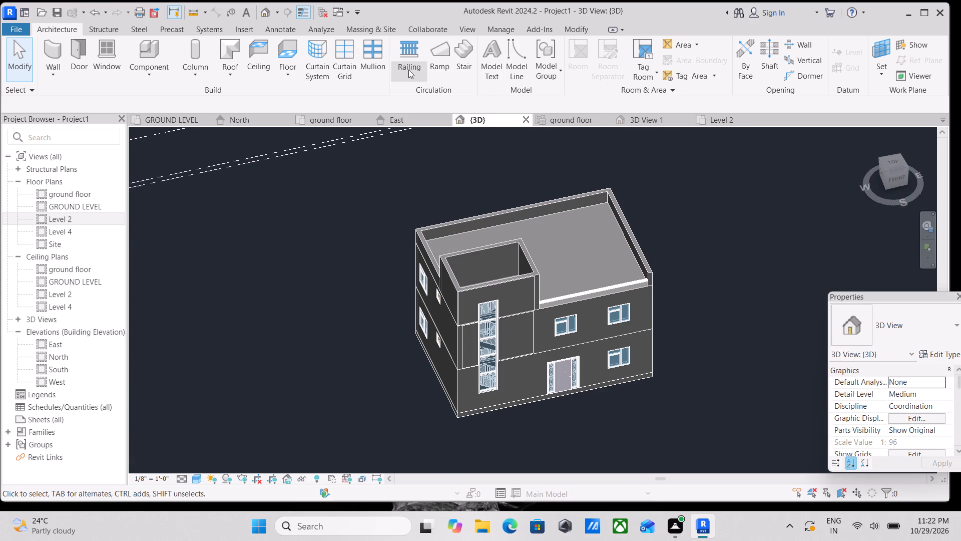
pyautogui.click(429, 96)
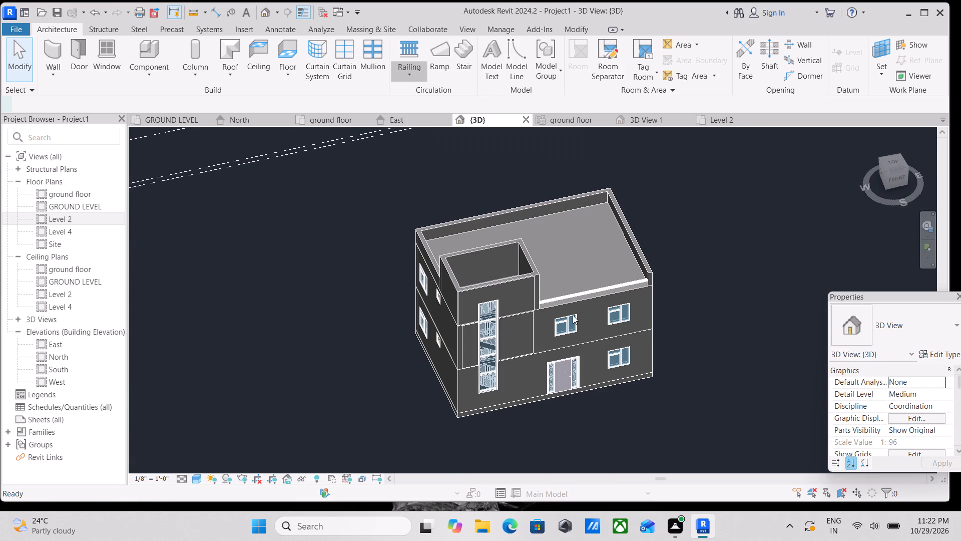
pyautogui.scroll(1, 573, 314)
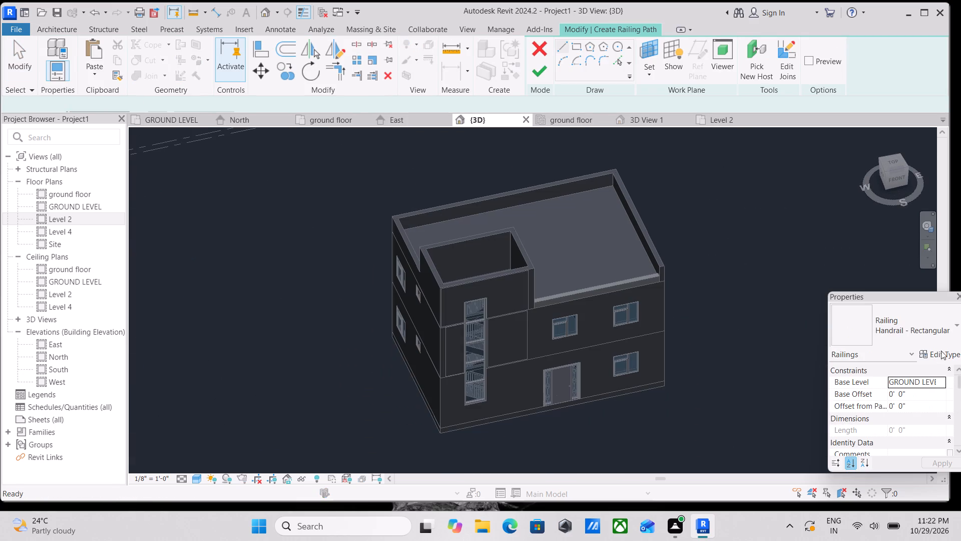
pyautogui.click(940, 382)
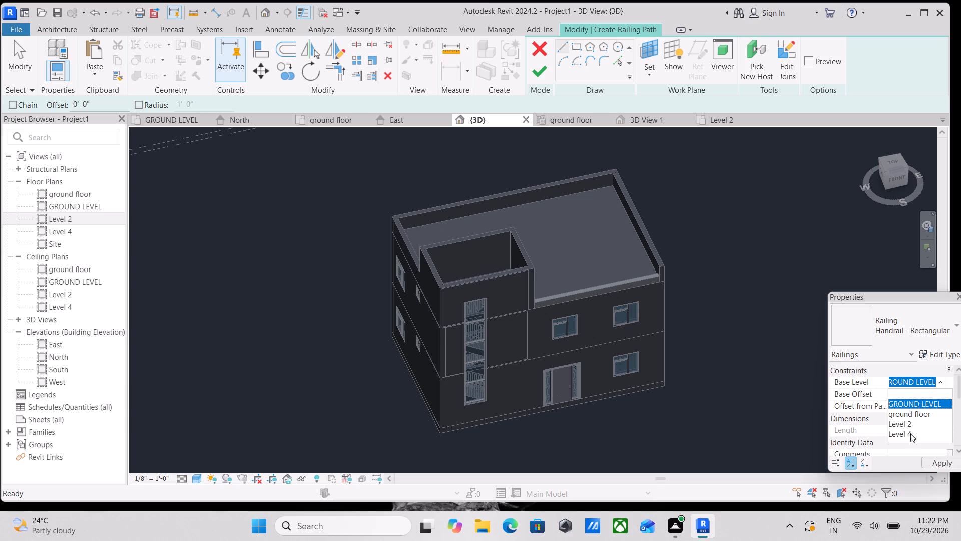
pyautogui.click(910, 423)
pyautogui.scroll(-1, 664, 329)
pyautogui.keyDown('shift'); pyautogui.moveTo(626, 323); pyautogui.dragTo(618, 370, button='middle'); pyautogui.keyUp('shift')
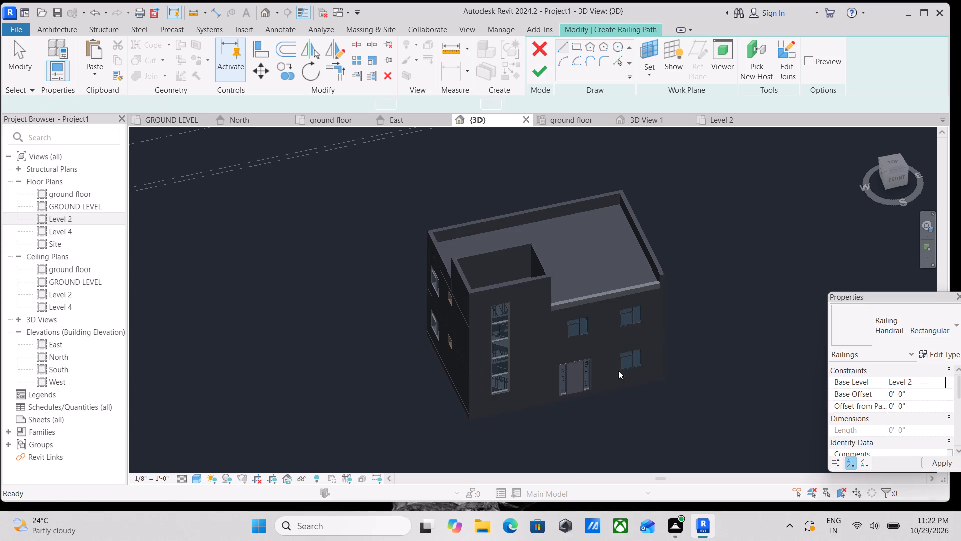
pyautogui.keyDown('shift'); pyautogui.moveTo(618, 370); pyautogui.dragTo(591, 433, button='middle'); pyautogui.keyUp('shift')
pyautogui.keyDown('shift'); pyautogui.moveTo(600, 308); pyautogui.dragTo(584, 429, button='middle'); pyautogui.keyUp('shift')
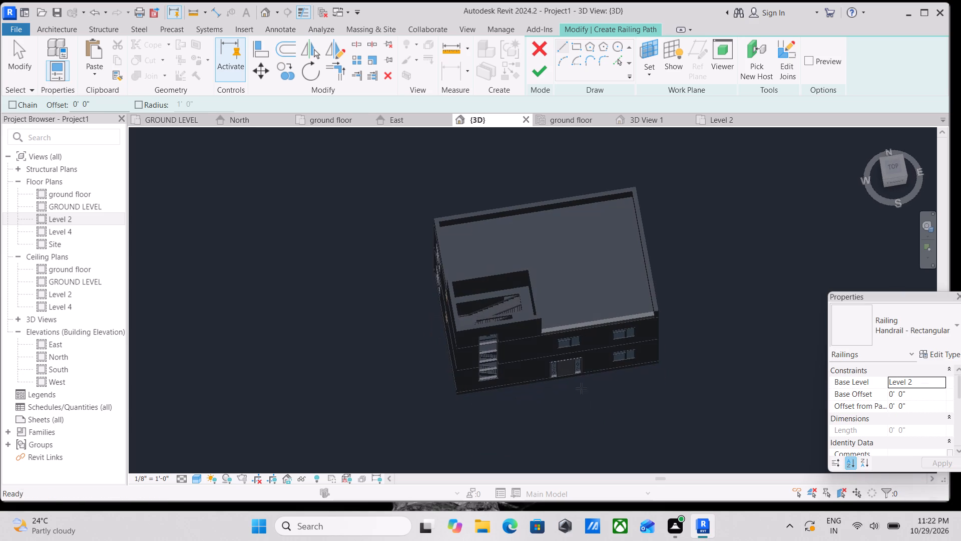
pyautogui.scroll(7, 546, 326)
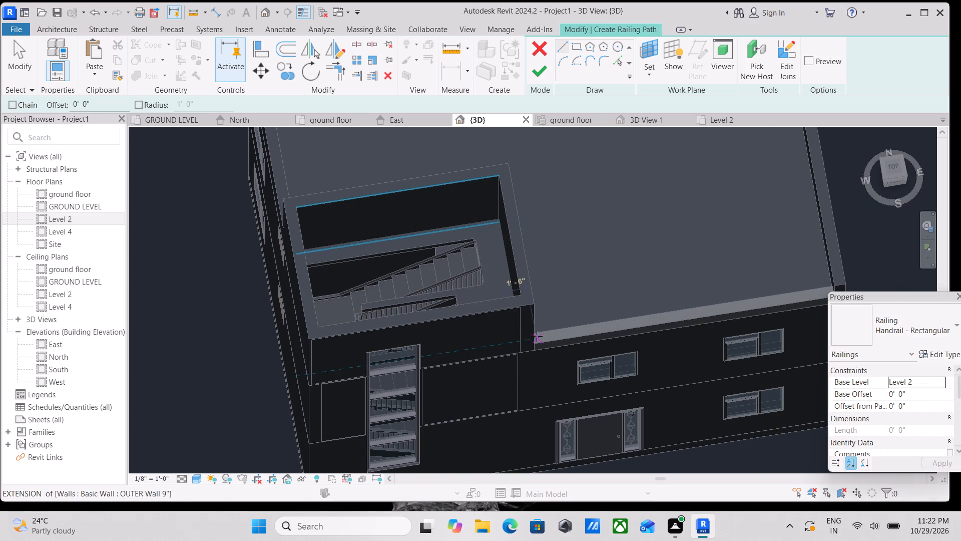
pyautogui.click(537, 337)
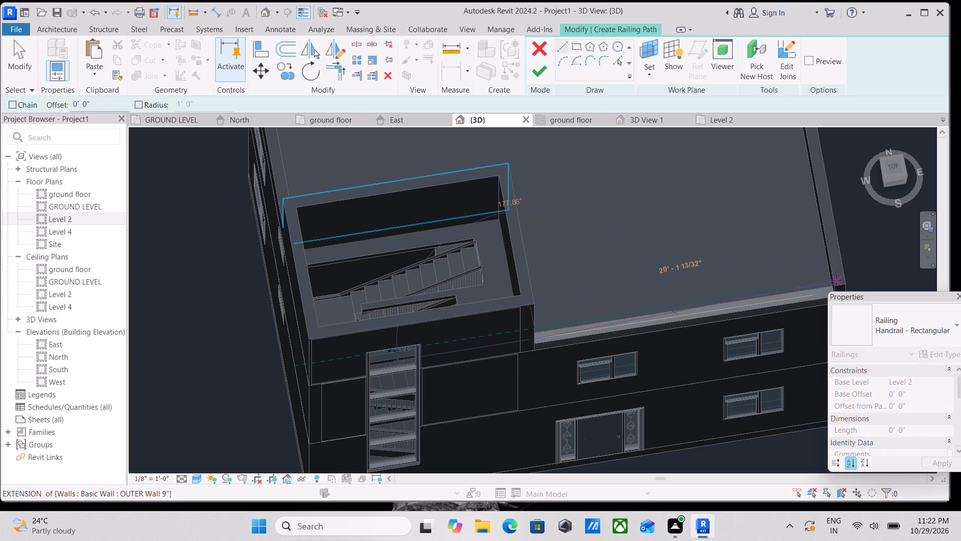
pyautogui.click(836, 280)
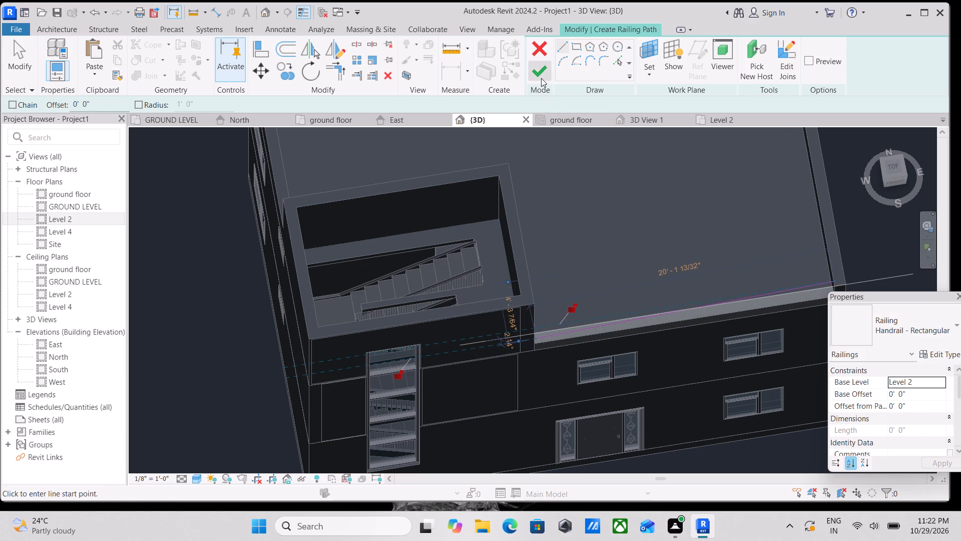
pyautogui.click(541, 78)
# Set the new front railing's base level to Level 4.
pyautogui.scroll(-2, 594, 247)
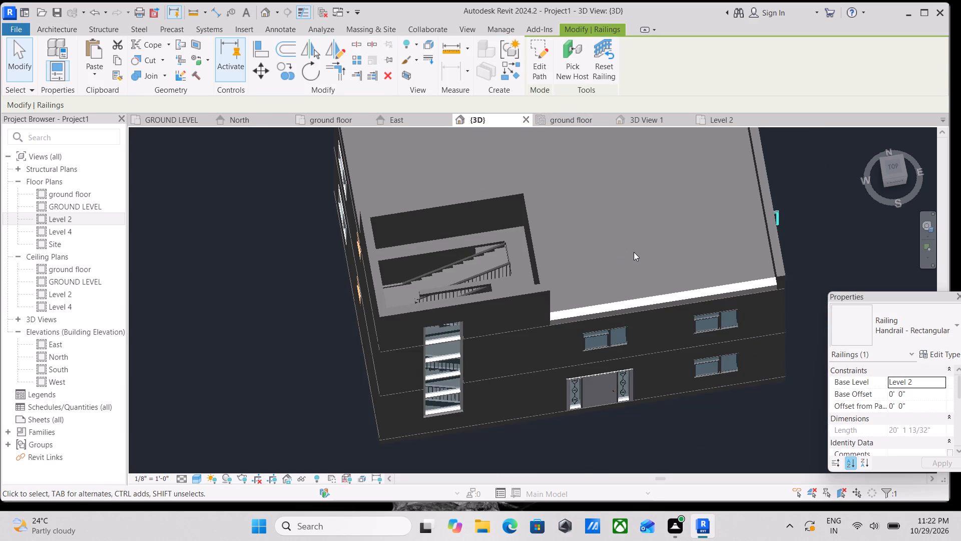
pyautogui.scroll(-2, 634, 252)
pyautogui.moveTo(634, 250); pyautogui.dragTo(601, 20, button='middle')
pyautogui.keyDown('shift'); pyautogui.moveTo(749, 229); pyautogui.dragTo(743, 230, button='middle'); pyautogui.keyUp('shift')
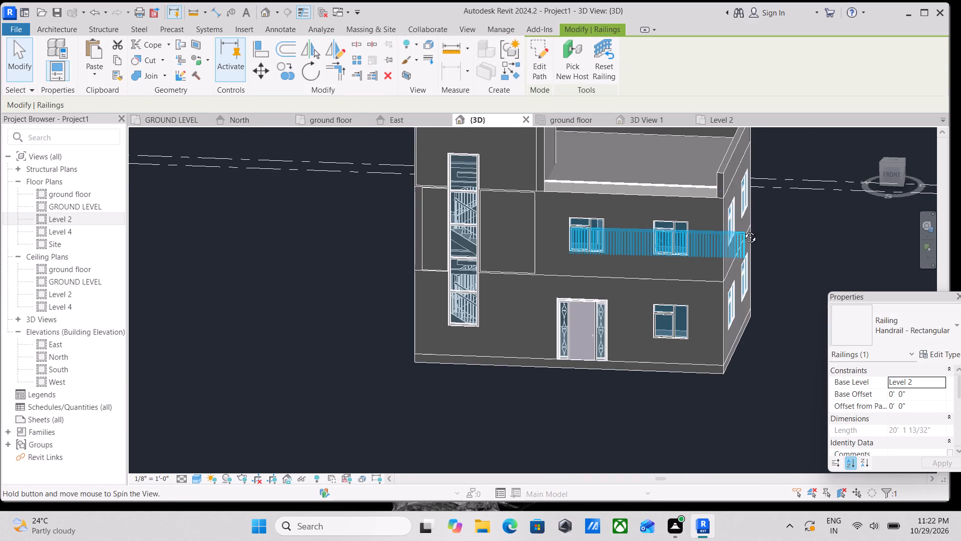
pyautogui.keyDown('shift'); pyautogui.moveTo(743, 230); pyautogui.dragTo(669, 226, button='middle'); pyautogui.keyUp('shift')
pyautogui.click(926, 383)
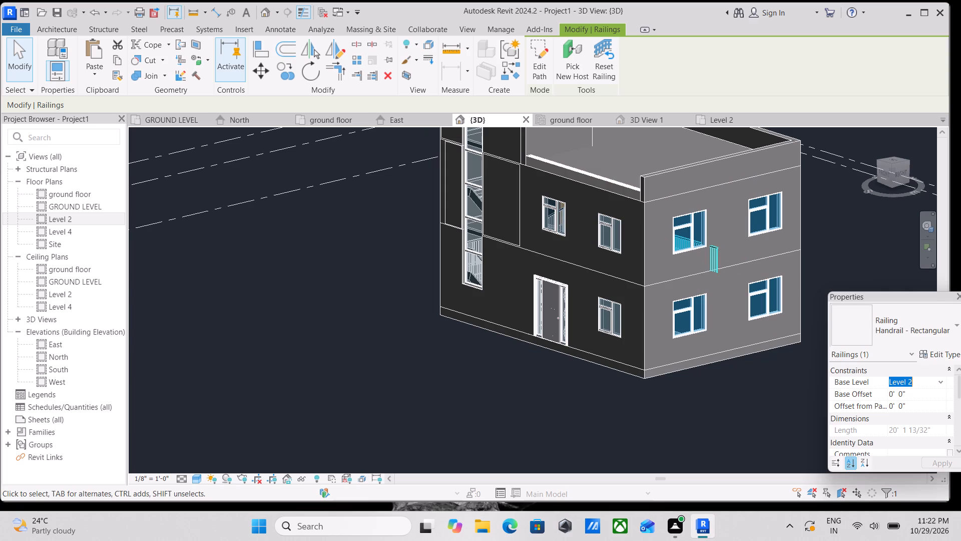
pyautogui.click(943, 384)
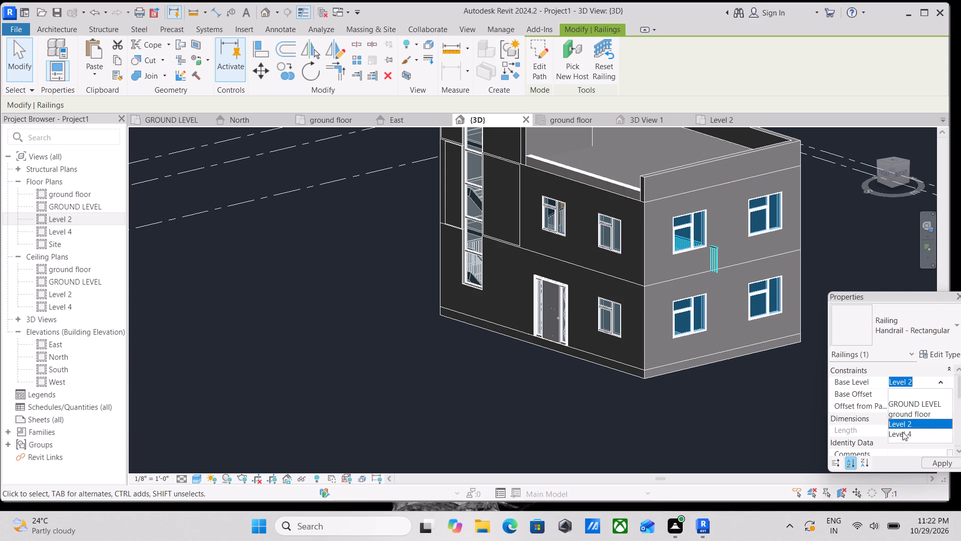
pyautogui.click(902, 432)
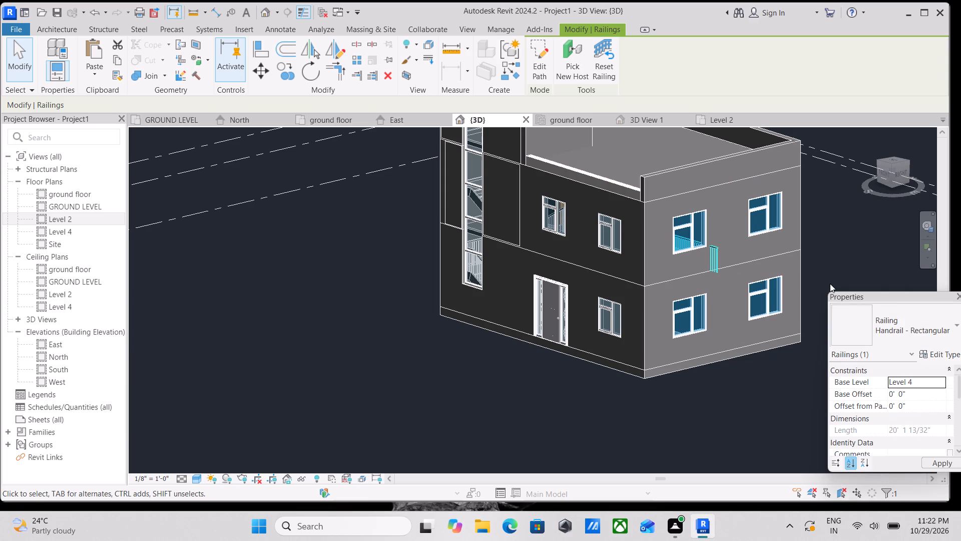
# Nudge the railing into place on the low front parapet, between the stair tower and the side parapet.
pyautogui.press('Left')
pyautogui.press('Left')
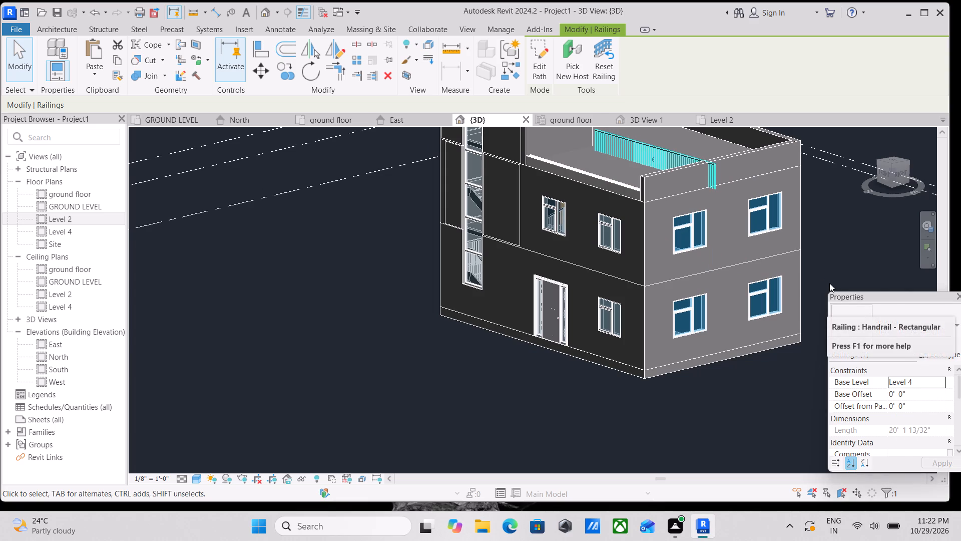
pyautogui.press('Left')
pyautogui.press('Left')
pyautogui.press('Left')
pyautogui.press('Left')
pyautogui.press('Left')
pyautogui.press('Left')
pyautogui.press('Left')
pyautogui.press('Left')
pyautogui.press('Left')
pyautogui.press('Left')
pyautogui.press('Left')
pyautogui.press('Left')
pyautogui.press('Left')
pyautogui.press('Left')
pyautogui.press('Left')
pyautogui.press('Left')
pyautogui.press('Left')
pyautogui.press('Left')
pyautogui.press('Left')
pyautogui.press('Left')
pyautogui.press('Left')
pyautogui.press('Left')
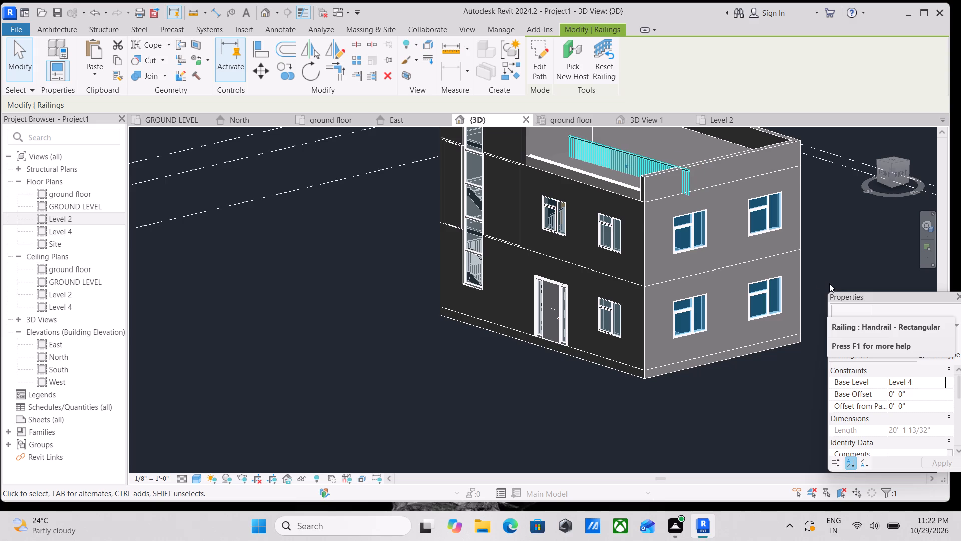
pyautogui.press('Left')
pyautogui.press('Left')
pyautogui.press('Left')
pyautogui.press('Left')
pyautogui.press('Left')
pyautogui.press('Left')
pyautogui.press('Left')
pyautogui.press('Left')
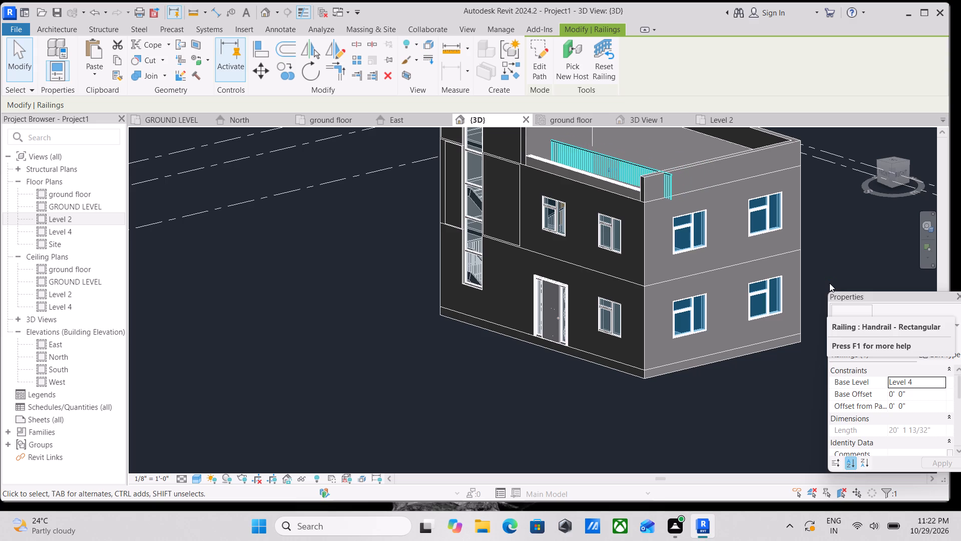
pyautogui.press('Left')
pyautogui.press('Up')
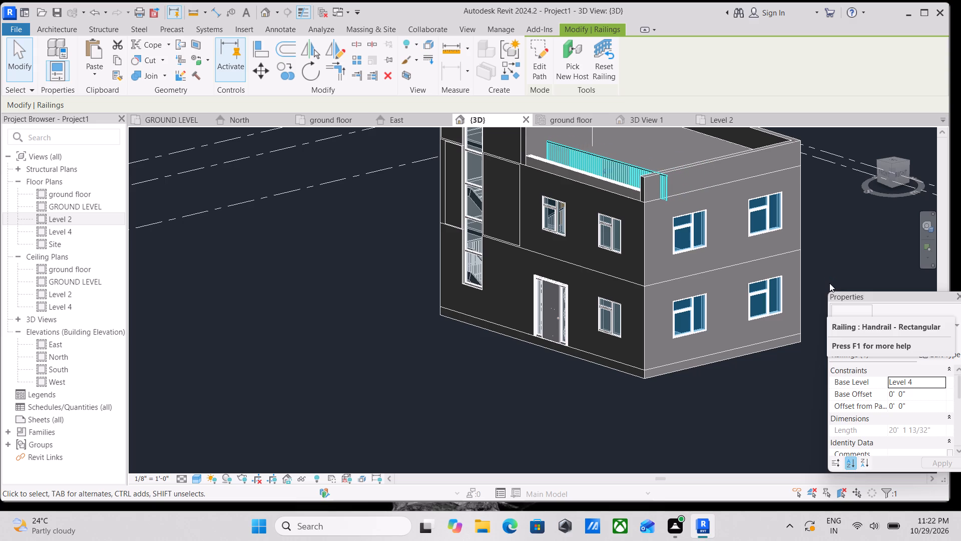
pyautogui.press('Up')
pyautogui.press('Up')
pyautogui.press('Up')
pyautogui.press('Up')
pyautogui.press('Up')
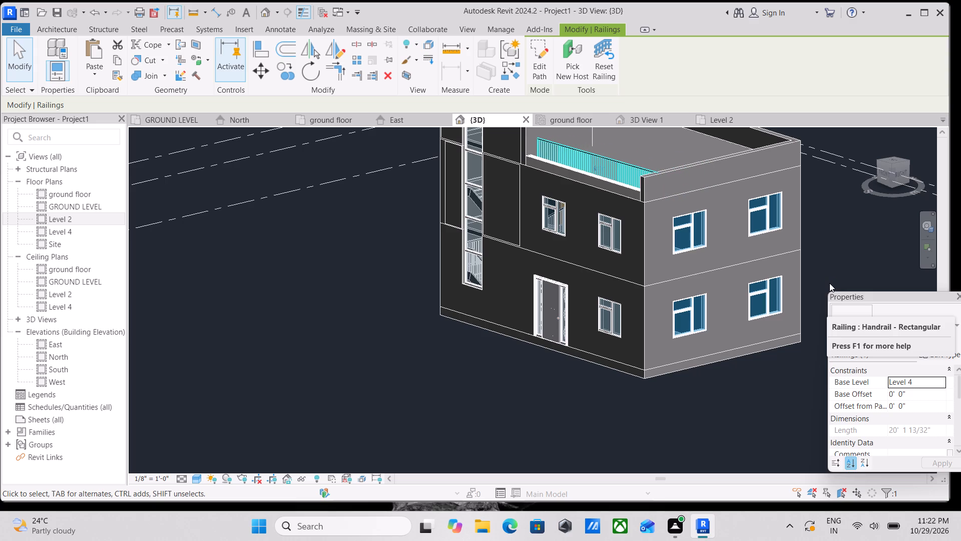
pyautogui.press('Left')
pyautogui.press('Left')
pyautogui.press('Left')
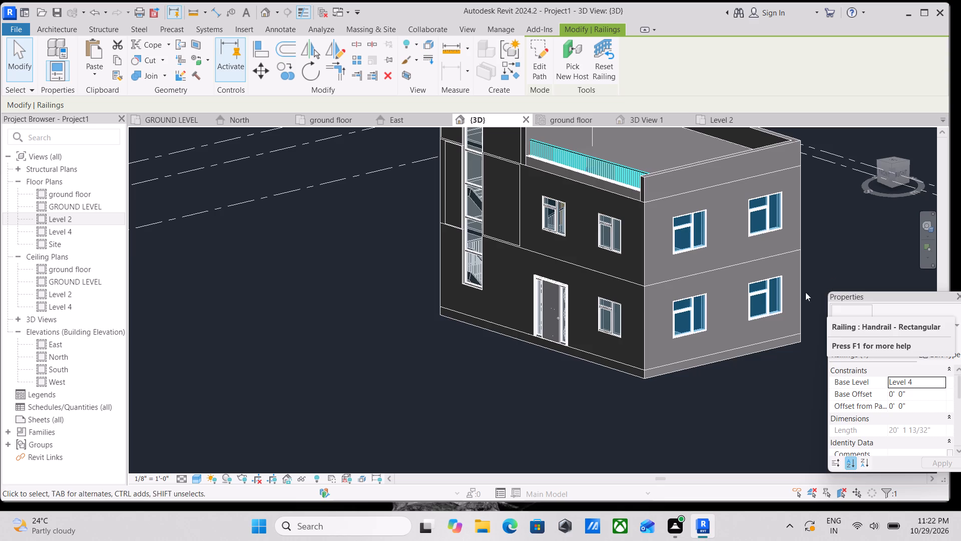
# Examine the railing's position on the roof parapet from the side and straight on from the front.
pyautogui.scroll(-4, 662, 318)
pyautogui.keyDown('shift'); pyautogui.moveTo(622, 312); pyautogui.dragTo(791, 216, button='middle'); pyautogui.keyUp('shift')
pyautogui.click(896, 171)
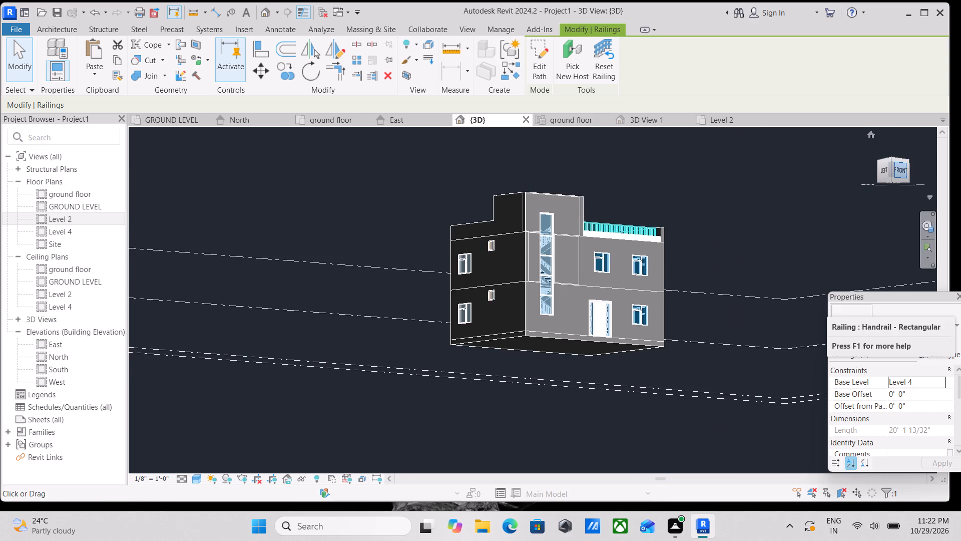
pyautogui.press('Escape')
pyautogui.scroll(2, 670, 319)
pyautogui.scroll(-2, 668, 323)
pyautogui.moveTo(667, 323); pyautogui.dragTo(679, 230, button='middle')
pyautogui.scroll(-1, 667, 268)
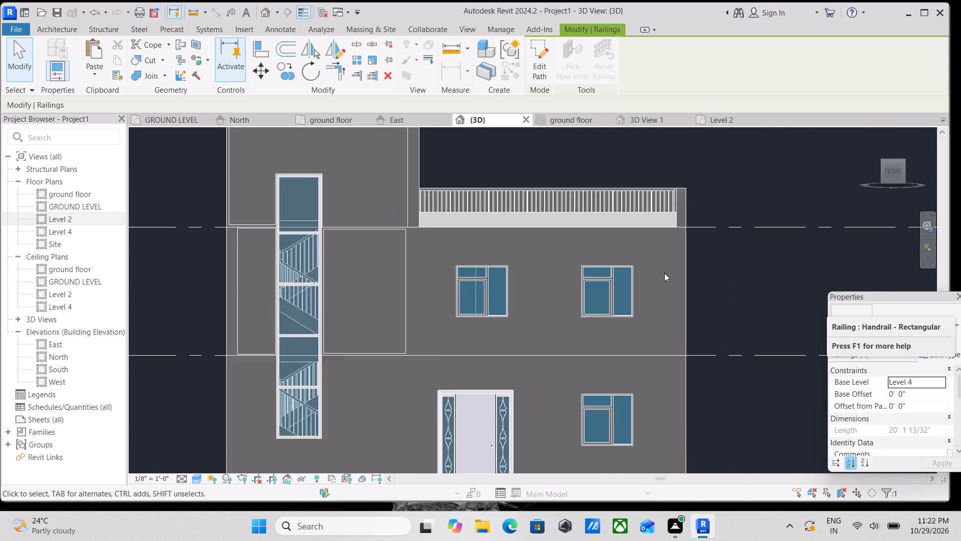
pyautogui.scroll(-2, 664, 273)
pyautogui.moveTo(664, 273); pyautogui.dragTo(690, 248, button='middle')
pyautogui.moveTo(689, 257); pyautogui.dragTo(677, 276, button='middle')
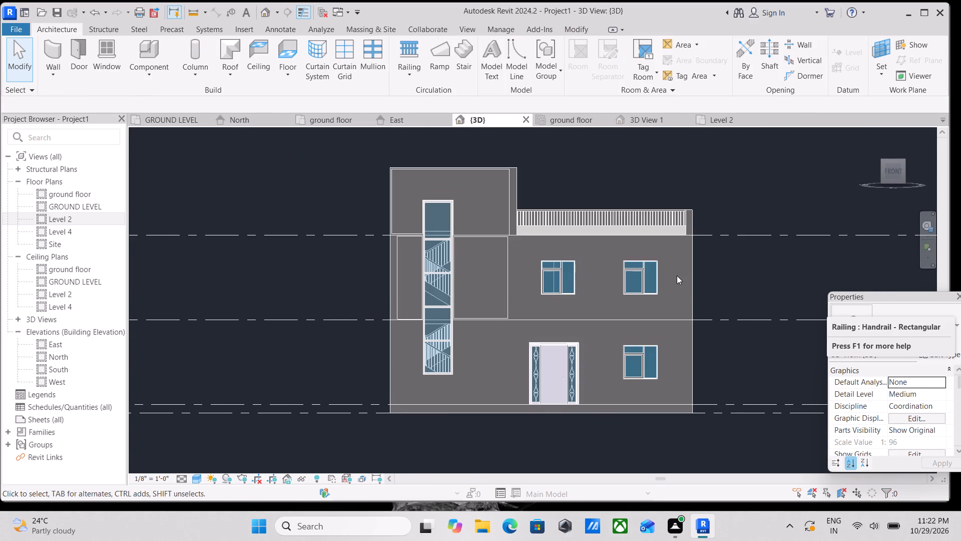
pyautogui.scroll(1, 677, 280)
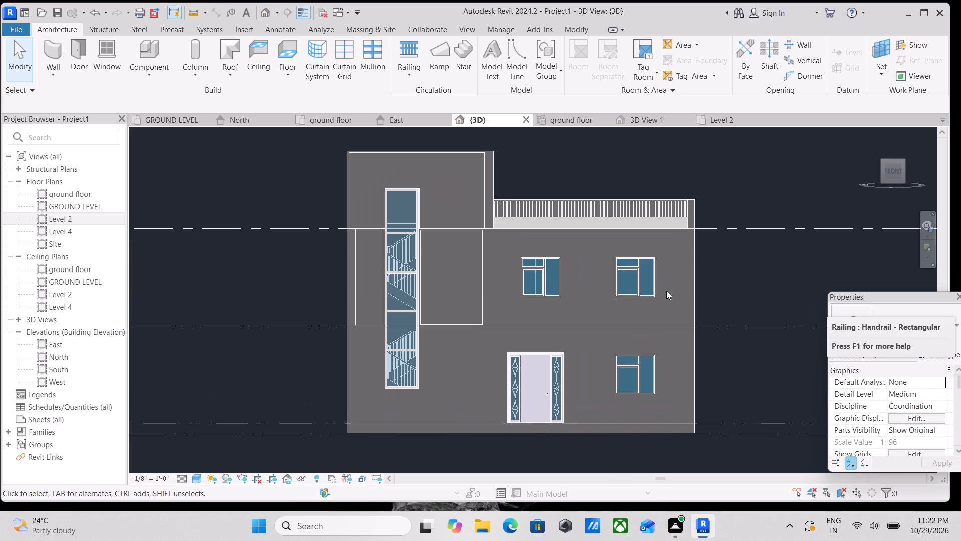
# Enable a render region on the front 3D view and tighten its borders around the building to about 535 by 331 pixels.
pyautogui.write('RR')
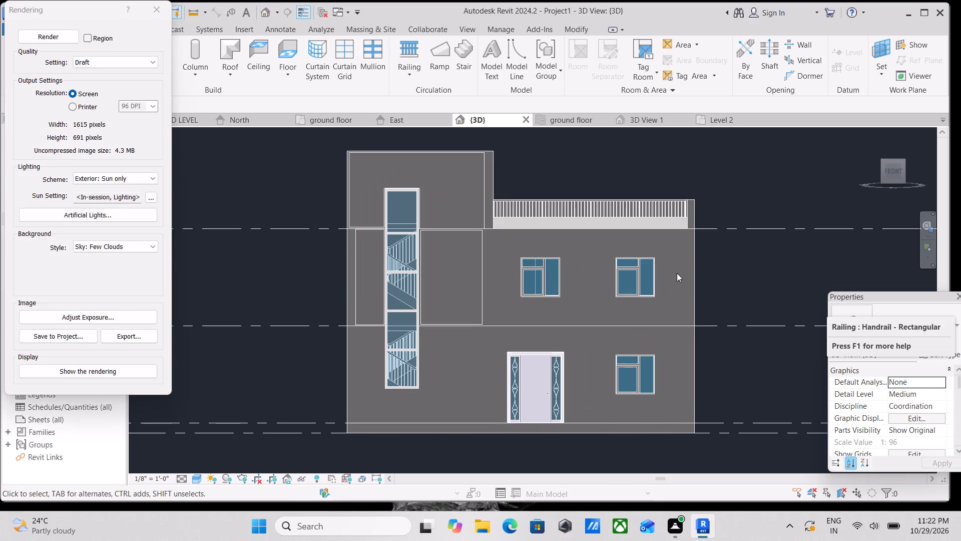
pyautogui.click(86, 37)
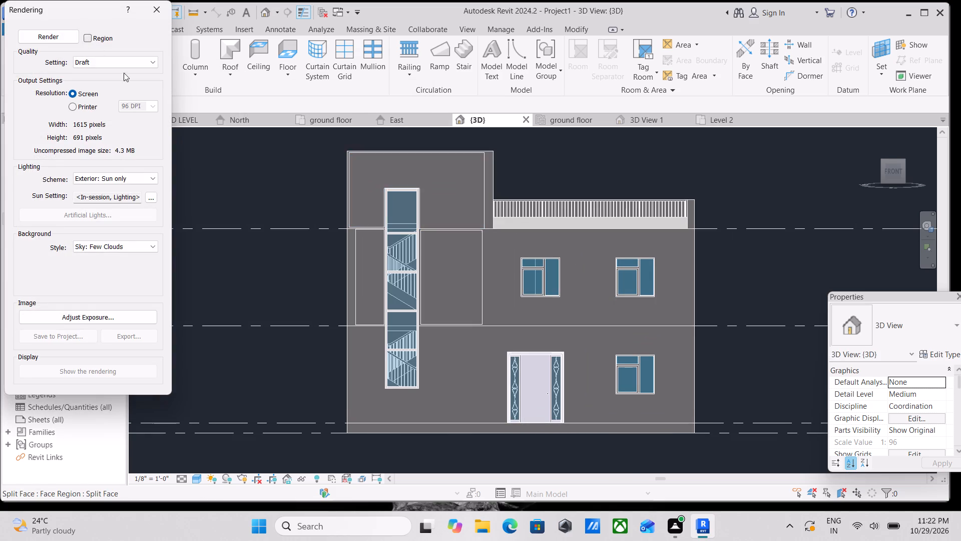
pyautogui.scroll(-2, 288, 213)
pyautogui.scroll(-2, 516, 231)
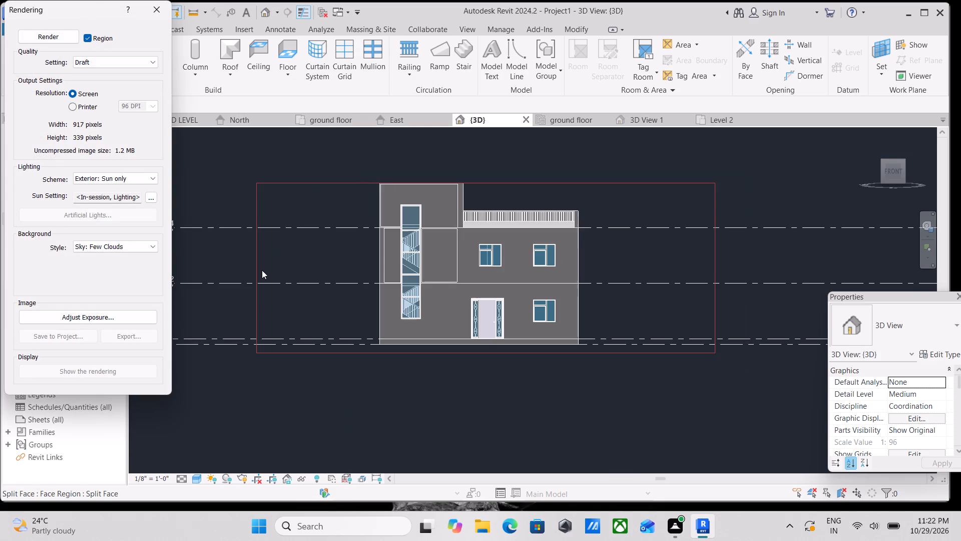
pyautogui.click(257, 272)
pyautogui.moveTo(256, 270); pyautogui.dragTo(308, 277)
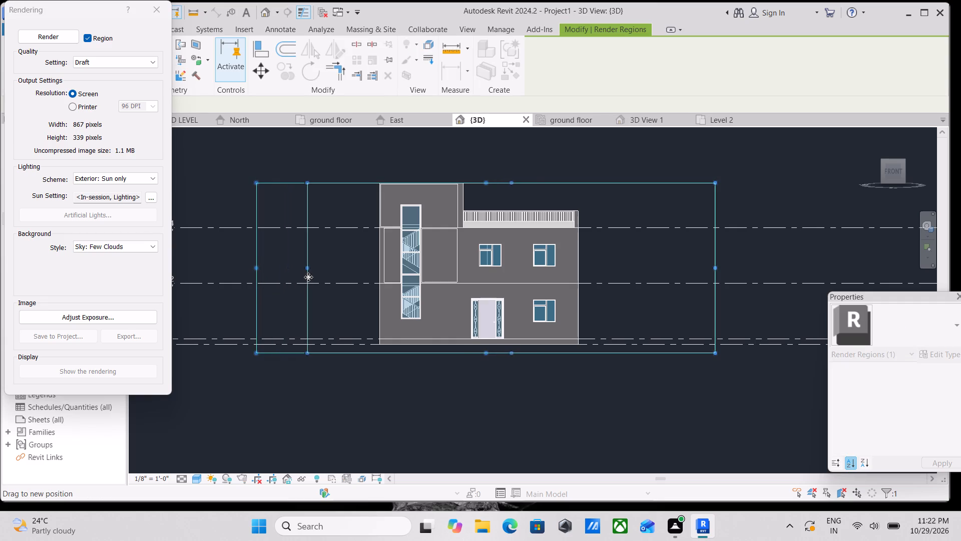
pyautogui.moveTo(308, 277); pyautogui.dragTo(353, 289)
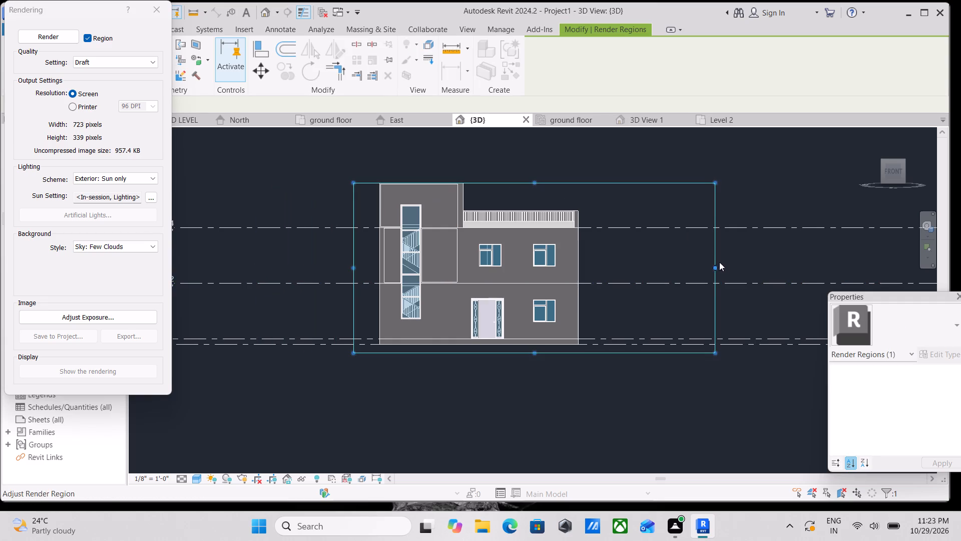
pyautogui.moveTo(716, 263); pyautogui.dragTo(622, 275)
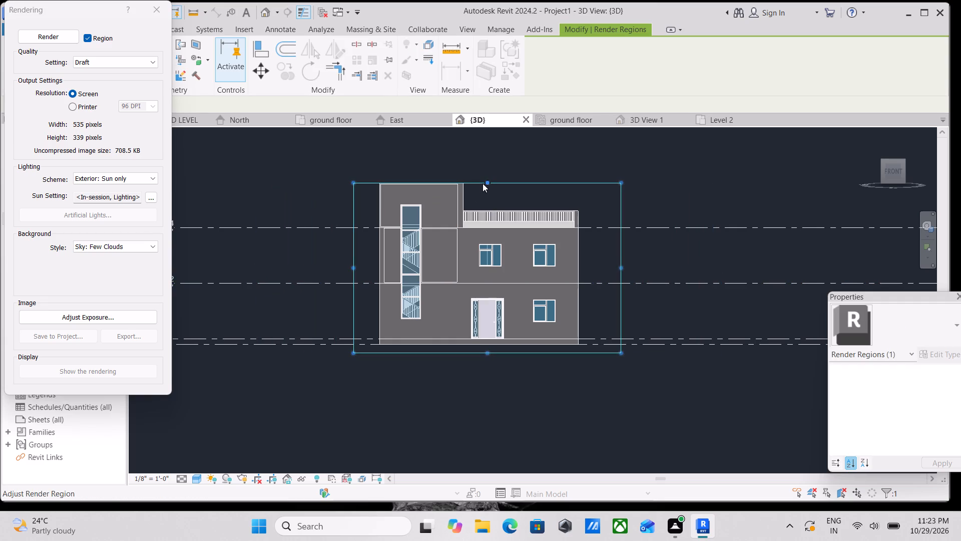
pyautogui.click(483, 182)
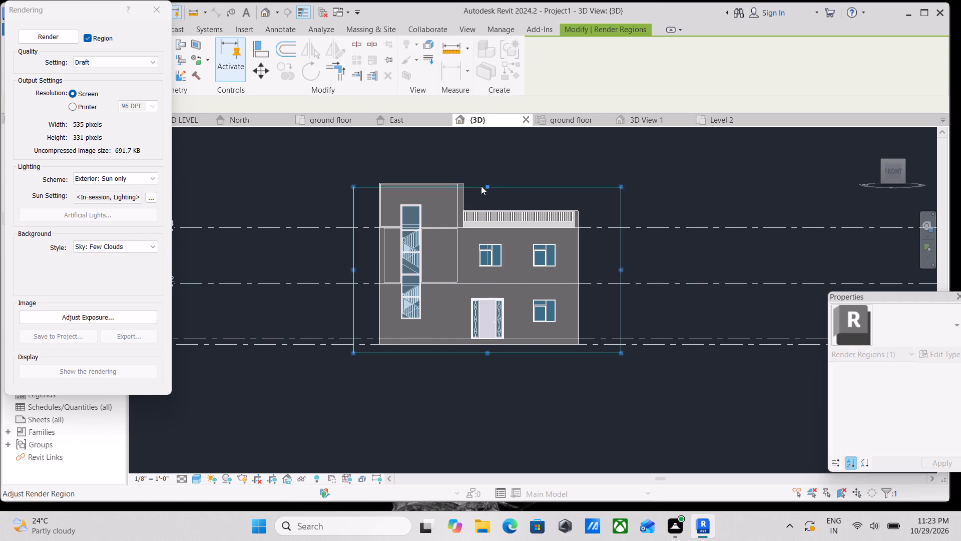
# Render the front facade region at Medium quality.
pyautogui.click(92, 61)
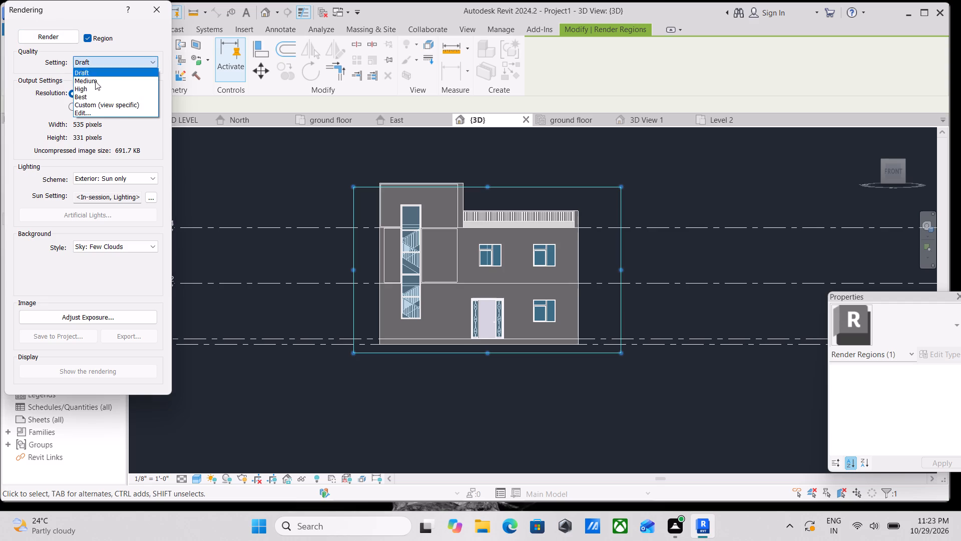
pyautogui.click(100, 78)
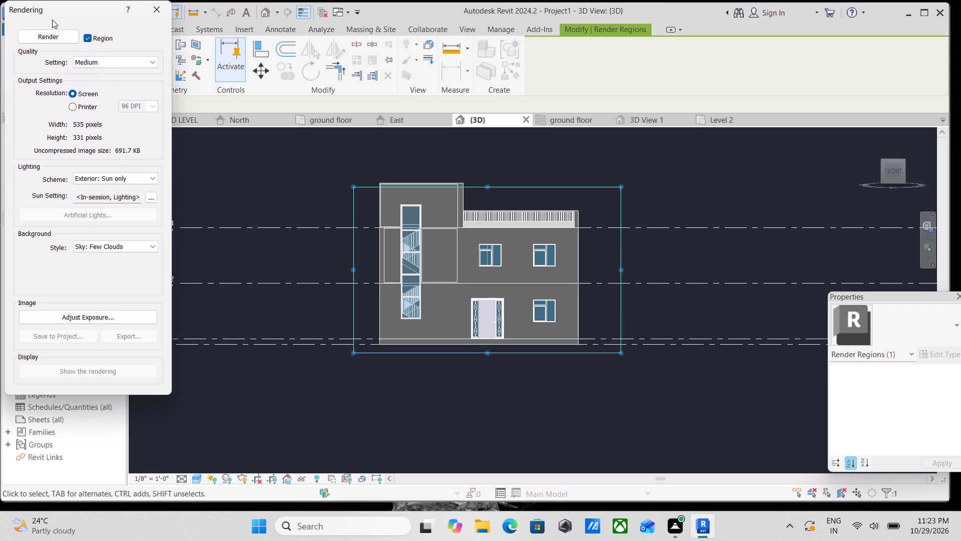
pyautogui.click(52, 34)
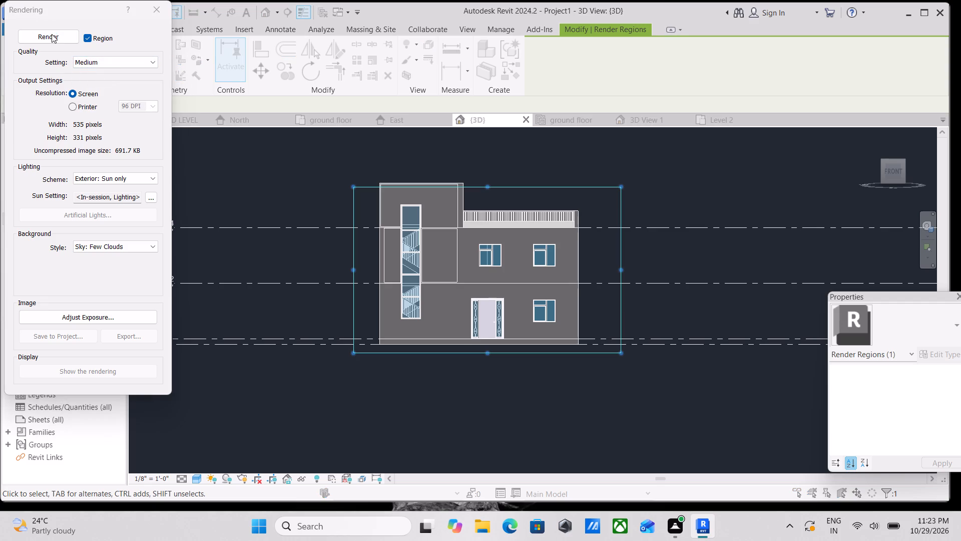
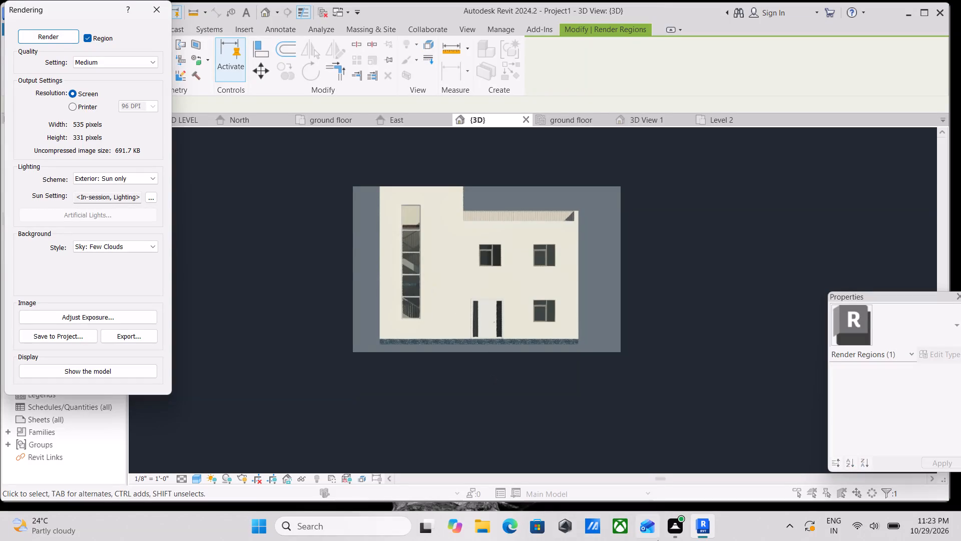
# Capture a screen snip of the rendered front facade and close the Rendering dialog.
pyautogui.press('shift+super+s')
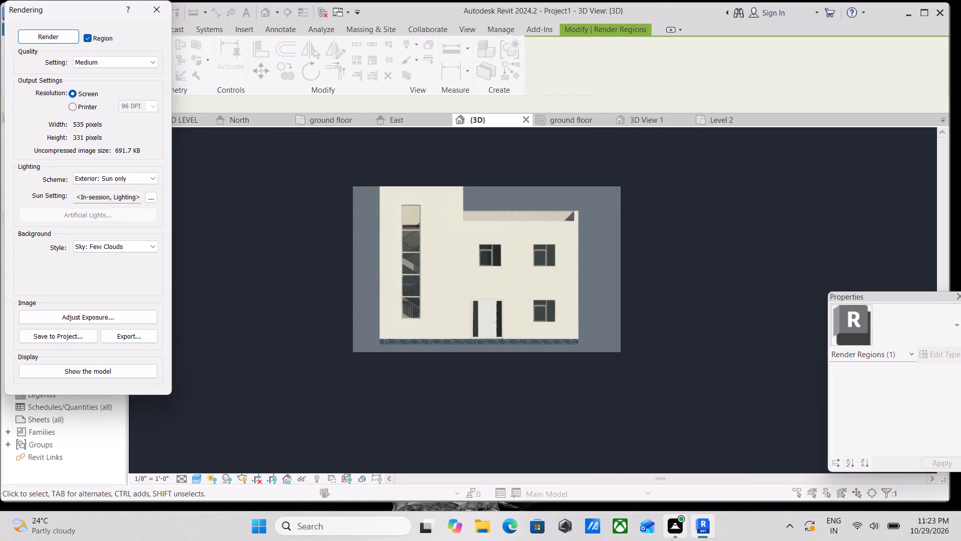
pyautogui.moveTo(306, 156); pyautogui.dragTo(721, 433)
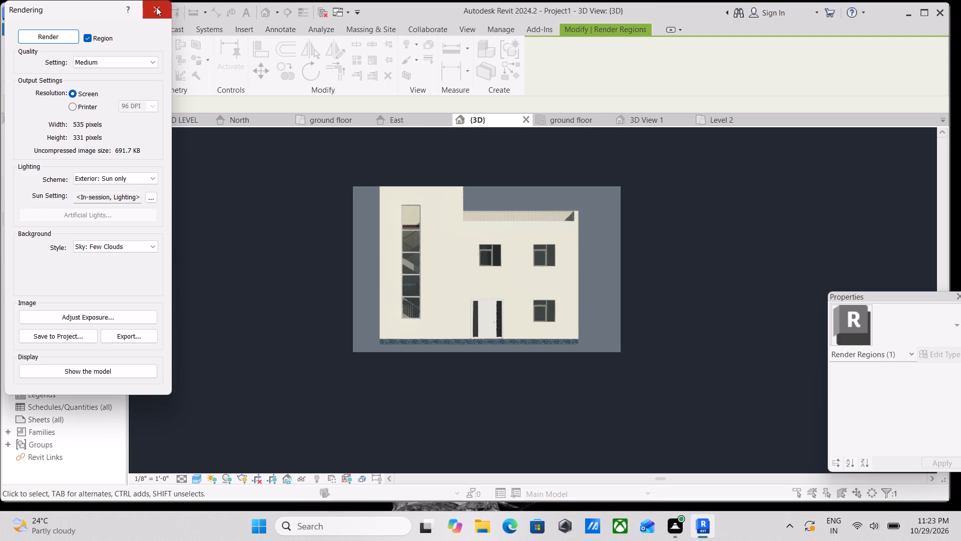
pyautogui.click(156, 7)
# Turn the 3D view to the front-right corner, frame the whole building, and capture a screen snip of it.
pyautogui.scroll(-1, 614, 292)
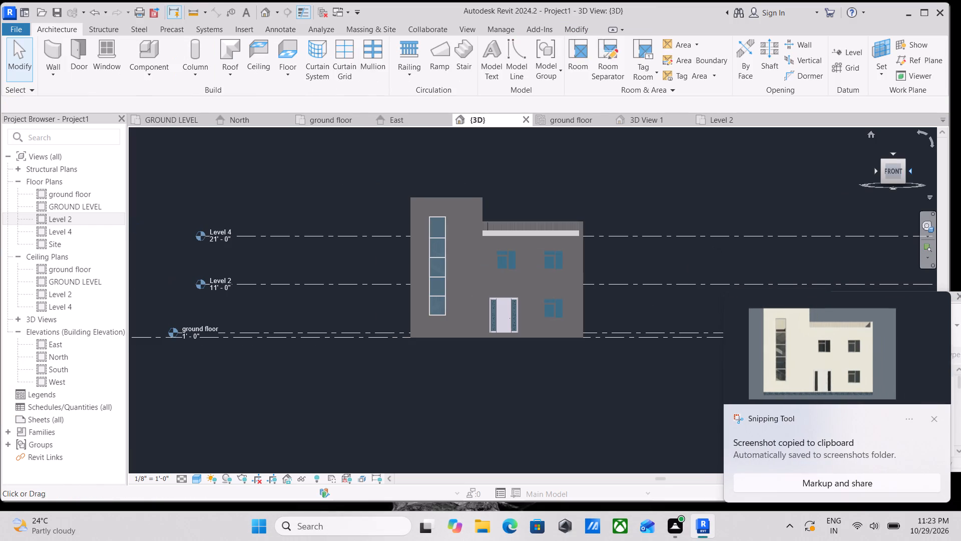
pyautogui.click(903, 170)
pyautogui.scroll(4, 537, 280)
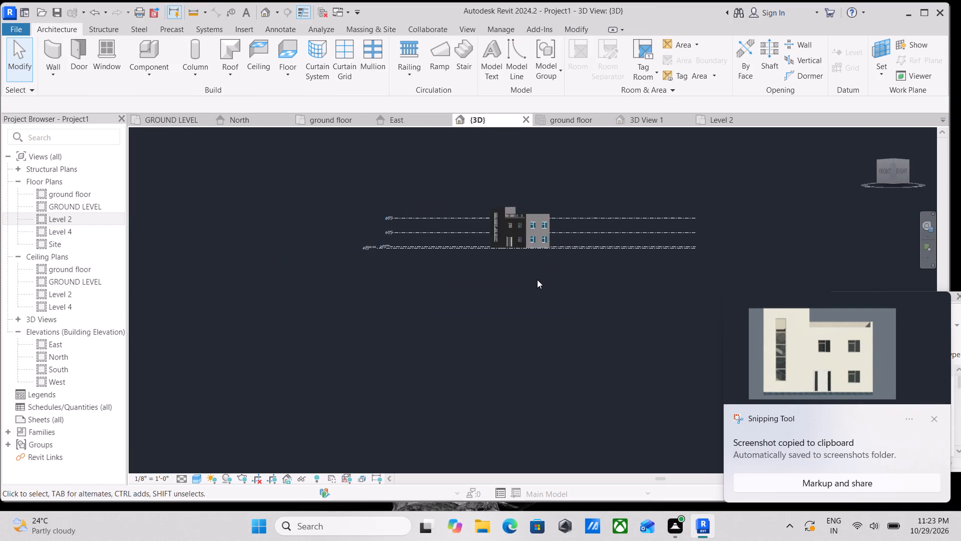
pyautogui.scroll(4, 535, 279)
pyautogui.scroll(3, 516, 339)
pyautogui.moveTo(515, 332); pyautogui.dragTo(507, 297, button='middle')
pyautogui.scroll(1, 507, 297)
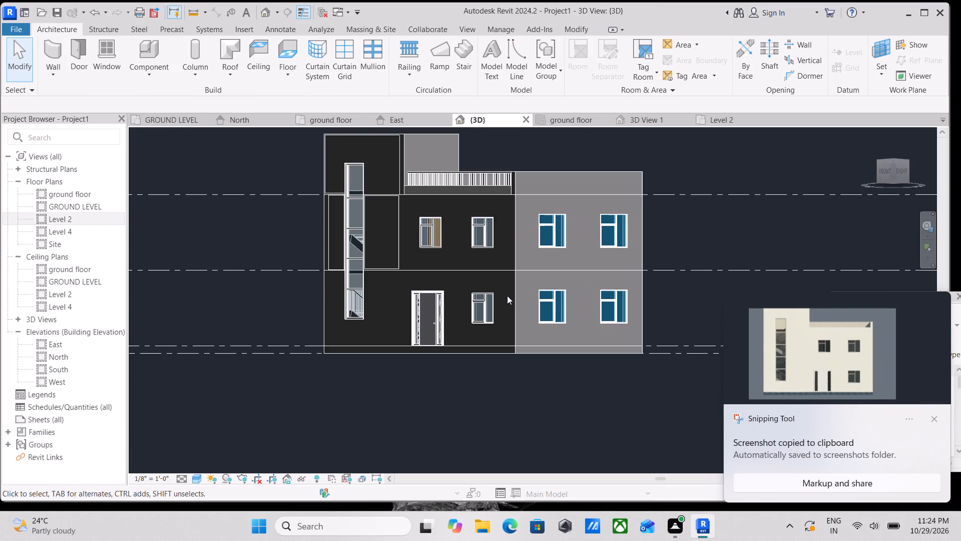
pyautogui.scroll(-1, 507, 296)
pyautogui.moveTo(505, 291); pyautogui.dragTo(498, 268, button='middle')
pyautogui.scroll(2, 500, 268)
pyautogui.moveTo(515, 263); pyautogui.dragTo(496, 330, button='middle')
pyautogui.scroll(-1, 507, 326)
pyautogui.middleClick(507, 326)
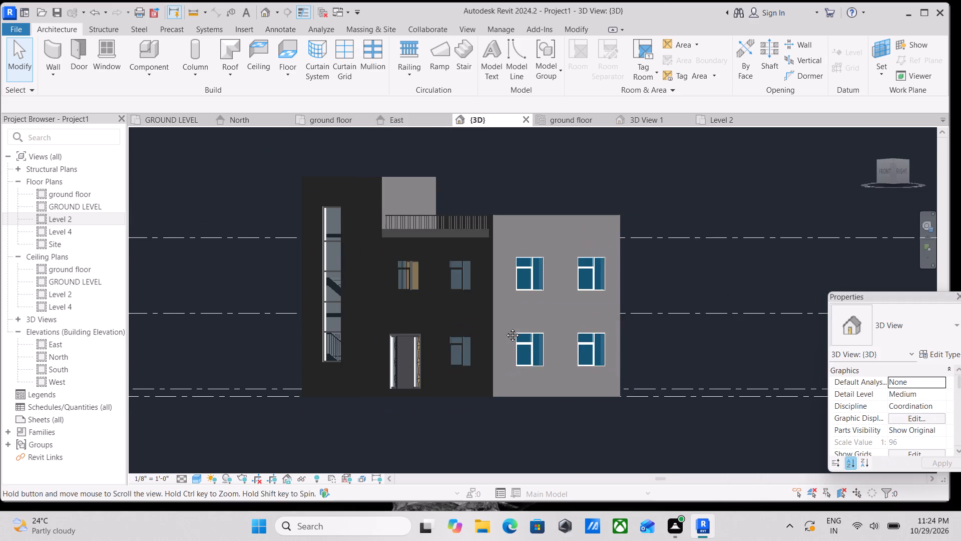
pyautogui.press('shift+super+s')
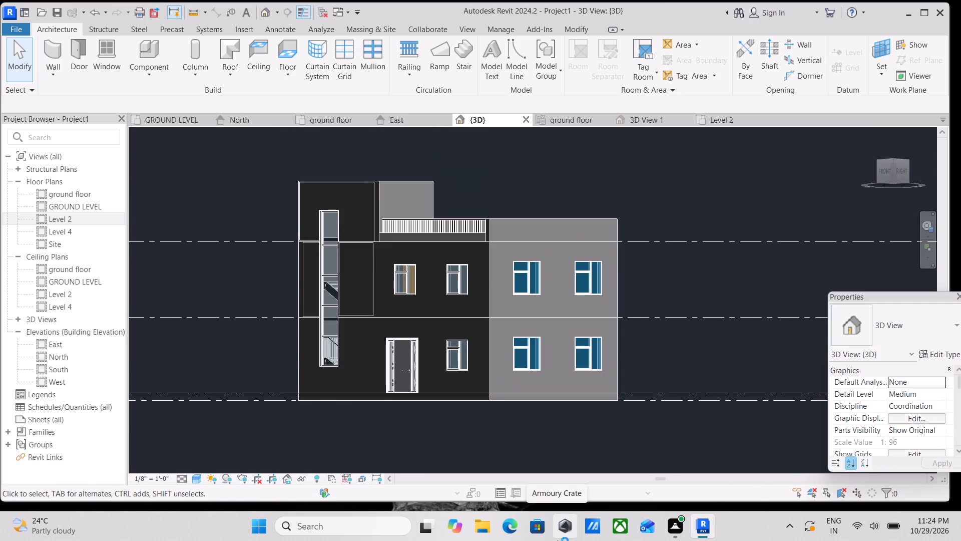
pyautogui.moveTo(229, 154); pyautogui.dragTo(709, 455)
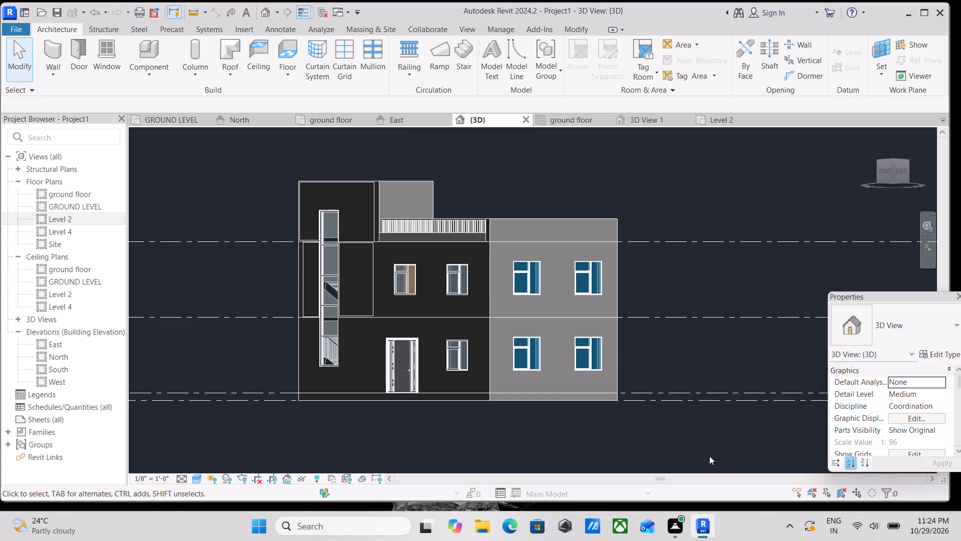
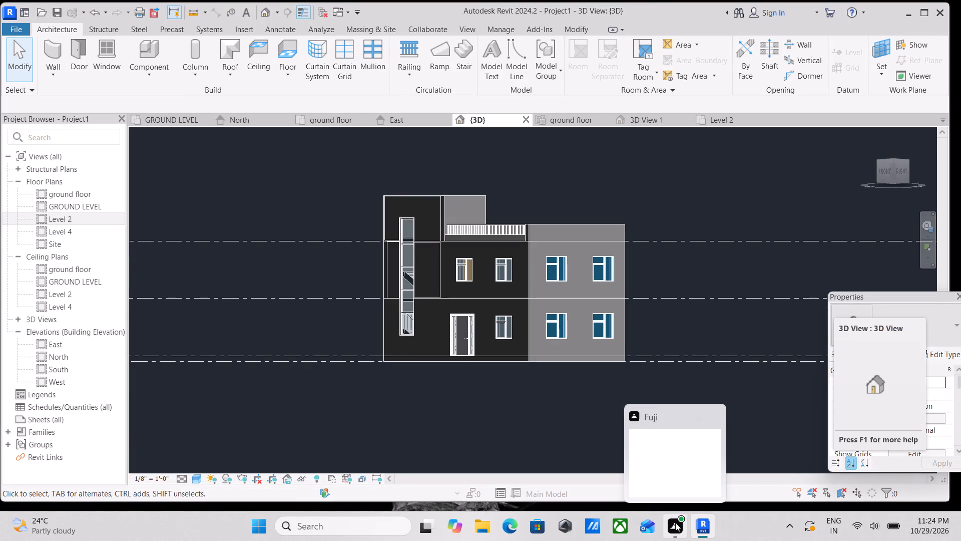
# Save the building model as a new Revit project file named PROJECT 69 on the Desktop.
pyautogui.click(13, 28)
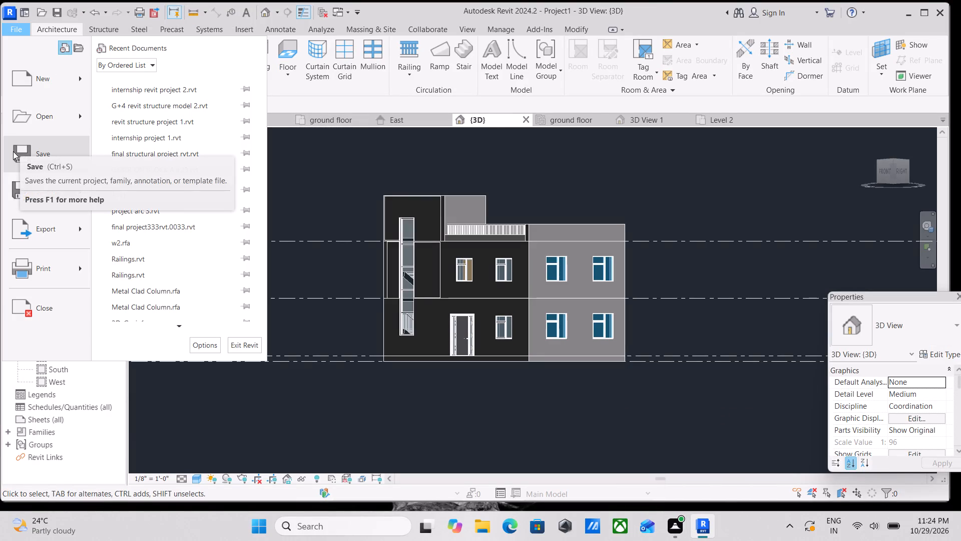
pyautogui.click(45, 193)
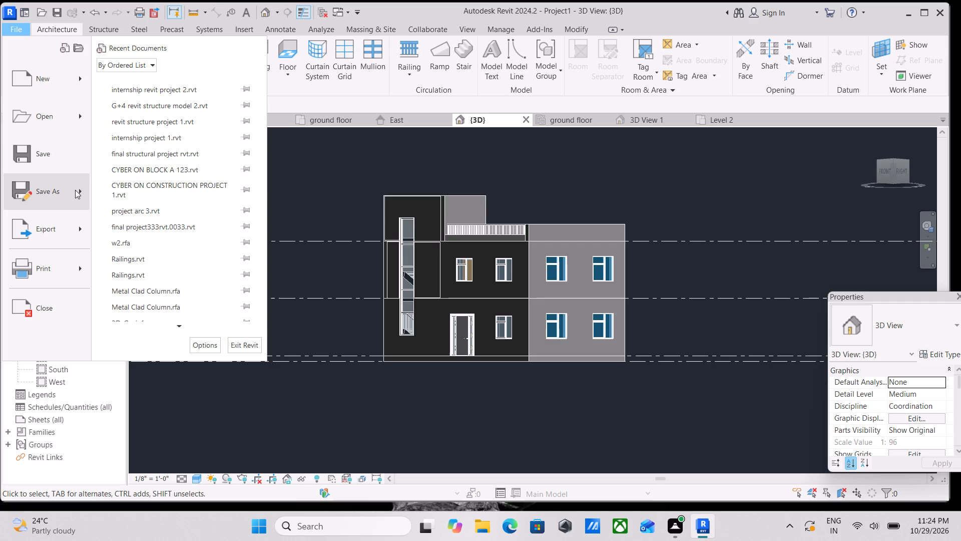
pyautogui.click(66, 190)
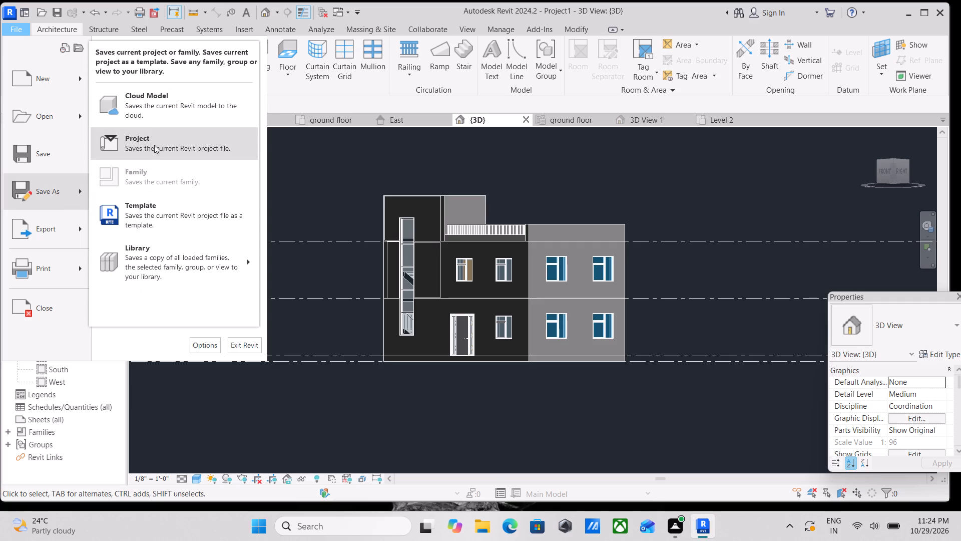
pyautogui.click(155, 143)
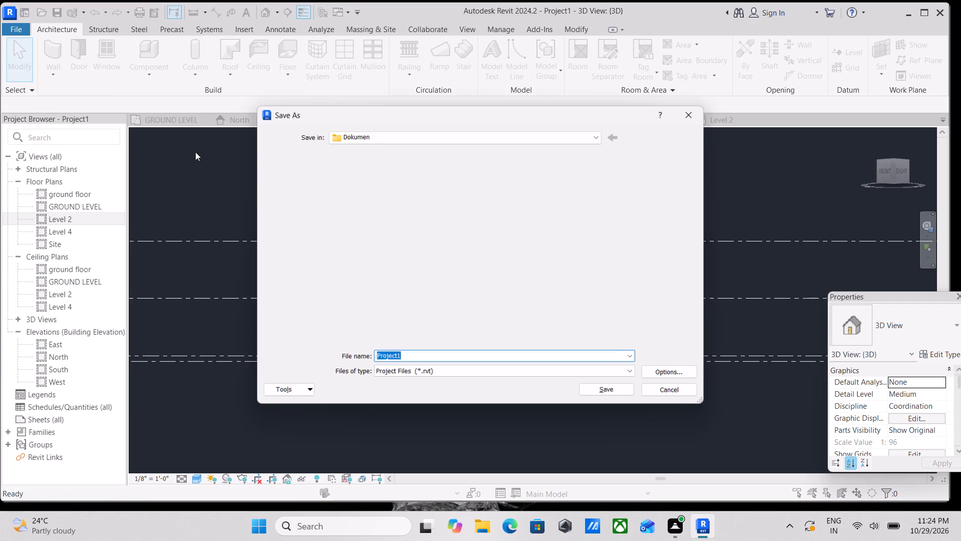
pyautogui.scroll(-3, 278, 319)
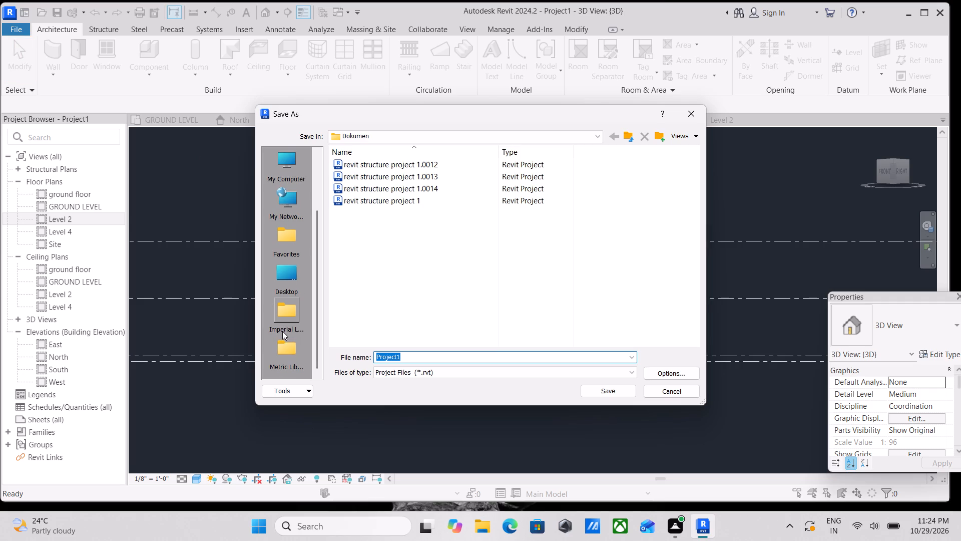
pyautogui.doubleClick(289, 280)
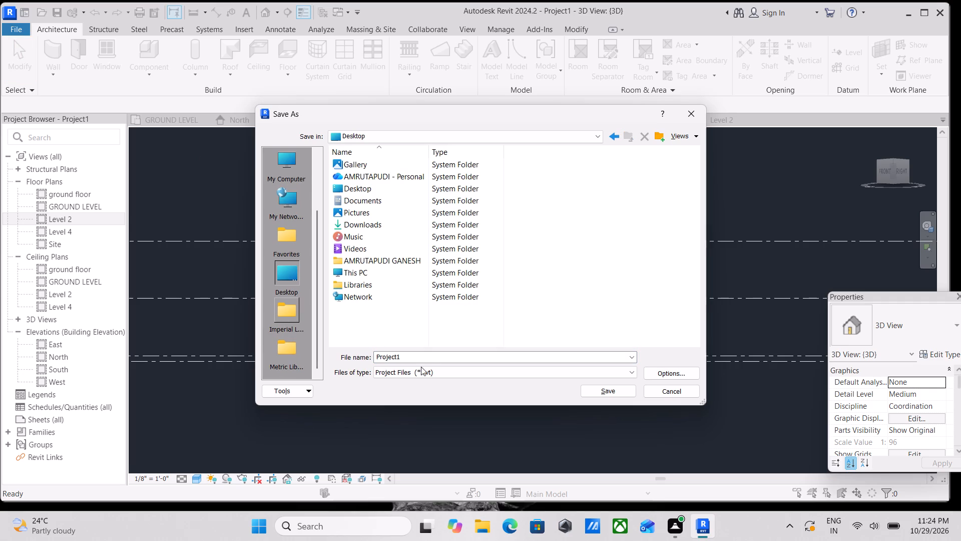
pyautogui.moveTo(419, 355); pyautogui.dragTo(342, 354)
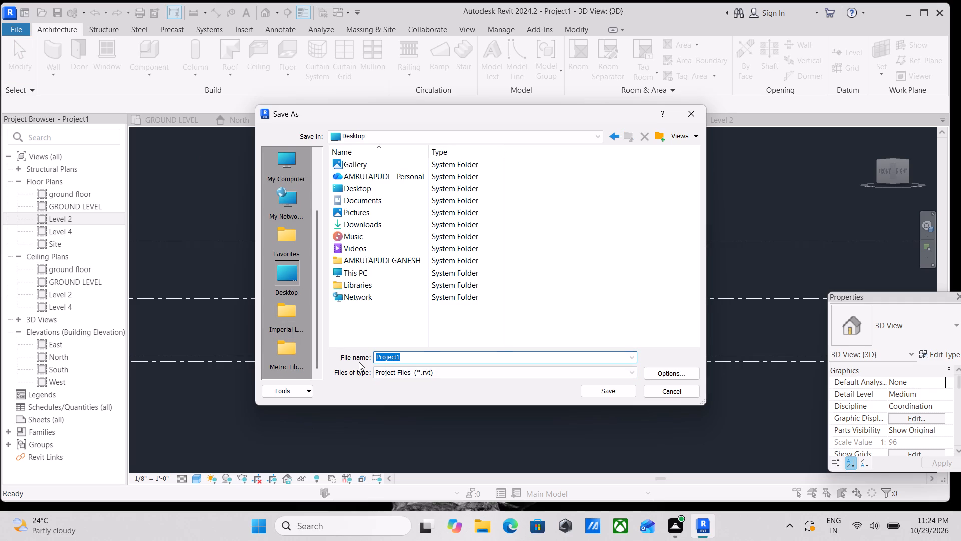
pyautogui.write('PRO')
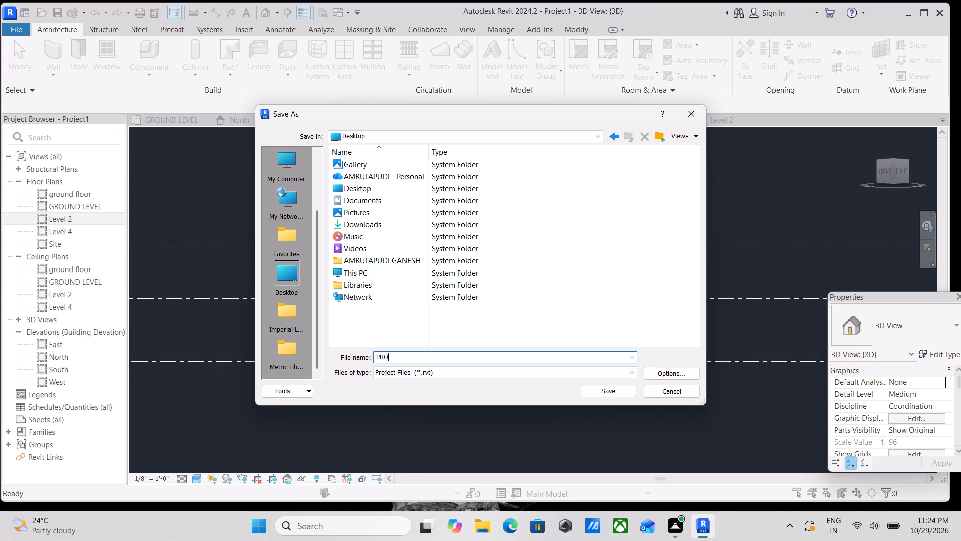
pyautogui.write('JECT')
pyautogui.press('space')
pyautogui.write('69')
pyautogui.click(608, 389)
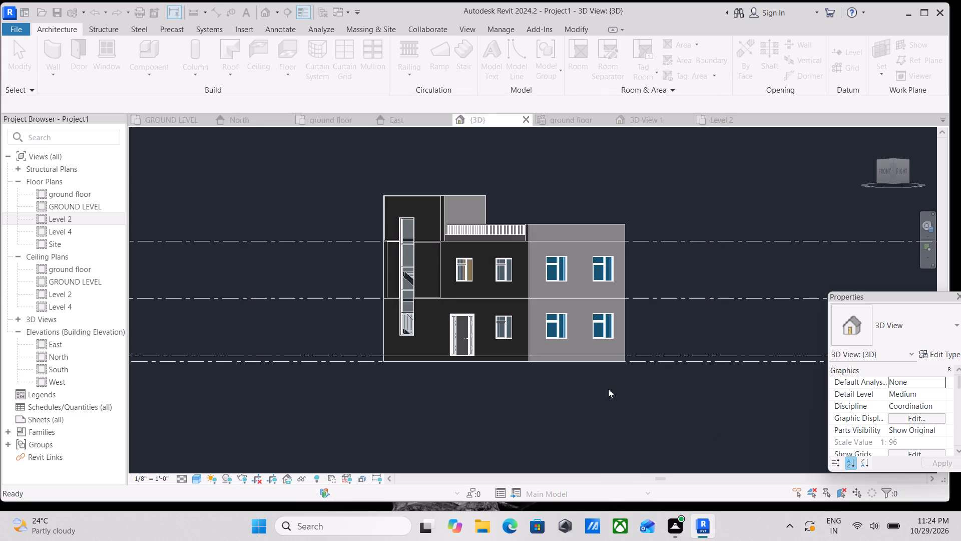